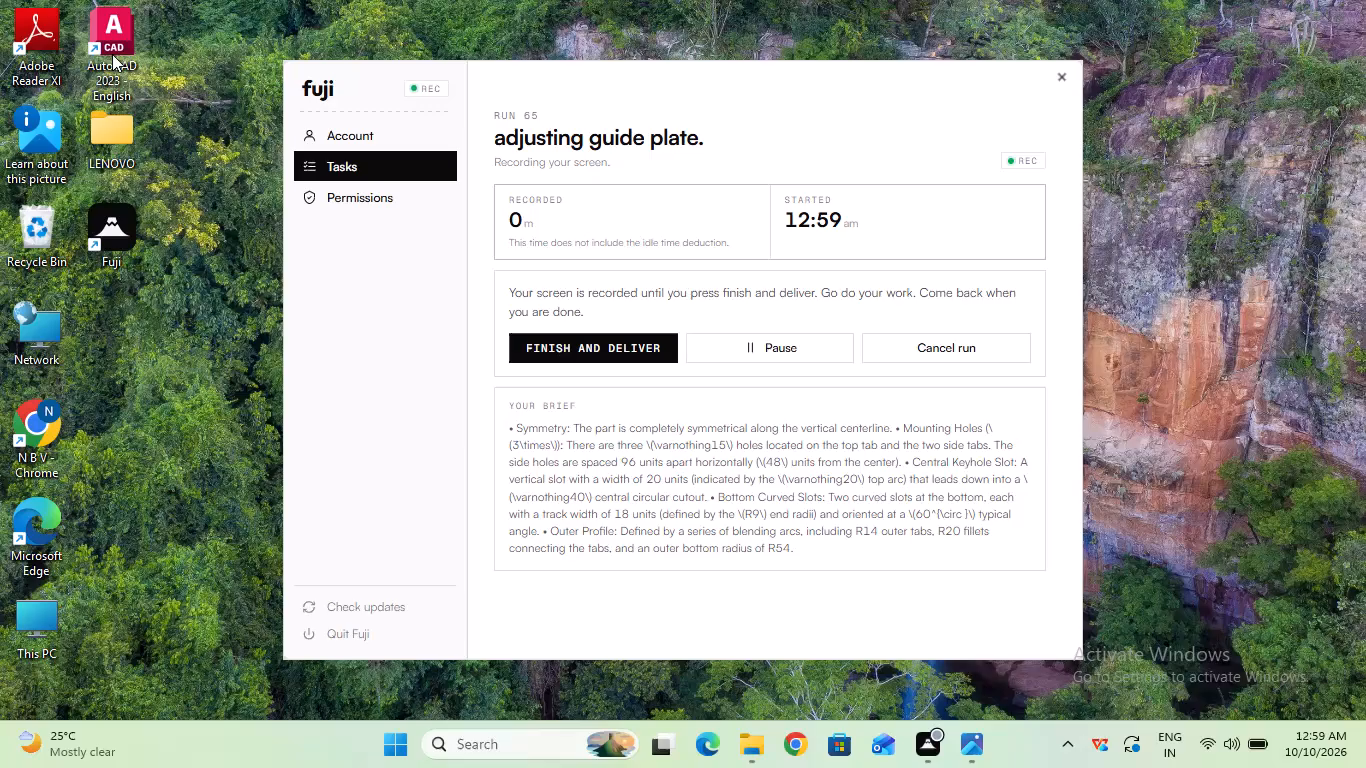
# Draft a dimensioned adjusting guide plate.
# Launch AutoCAD 2023 and create a new blank drawing.
pyautogui.rightClick(112, 54)
pyautogui.click(183, 137)
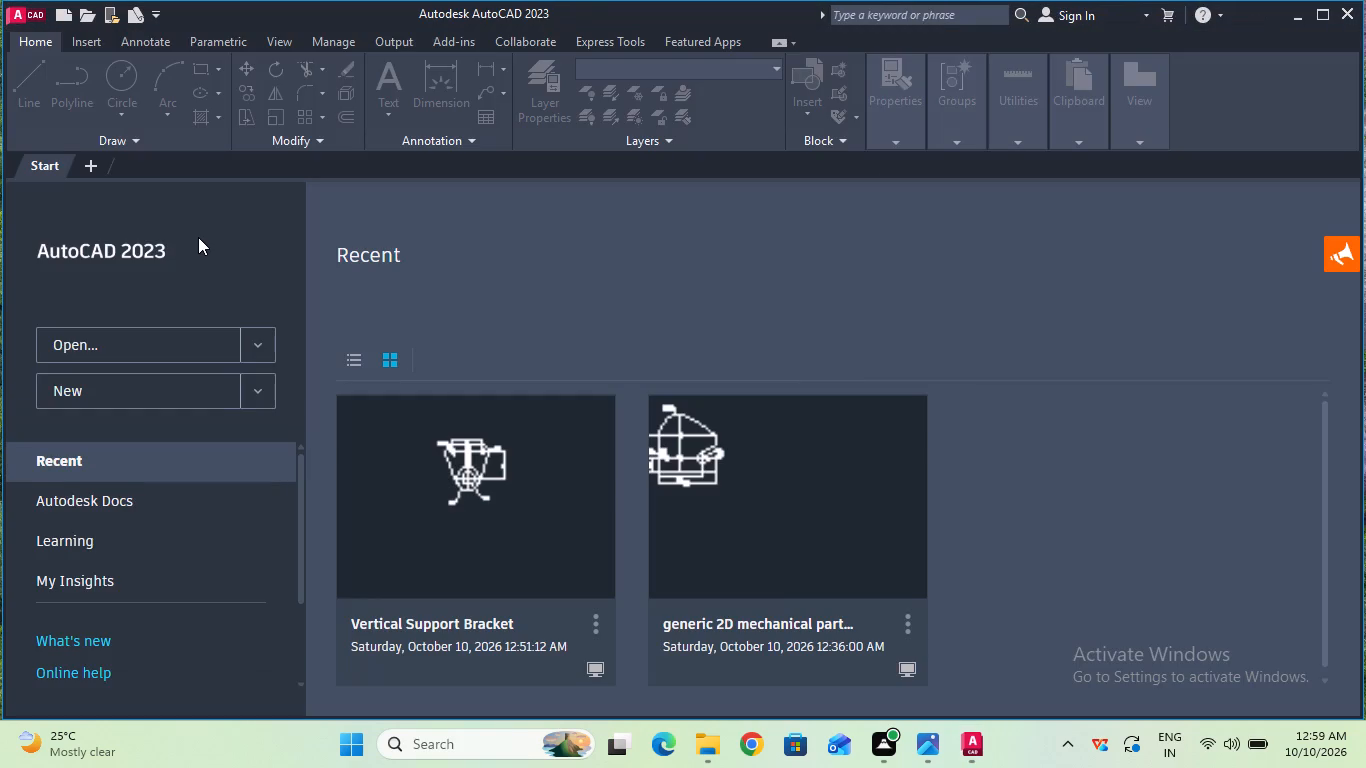
pyautogui.click(220, 379)
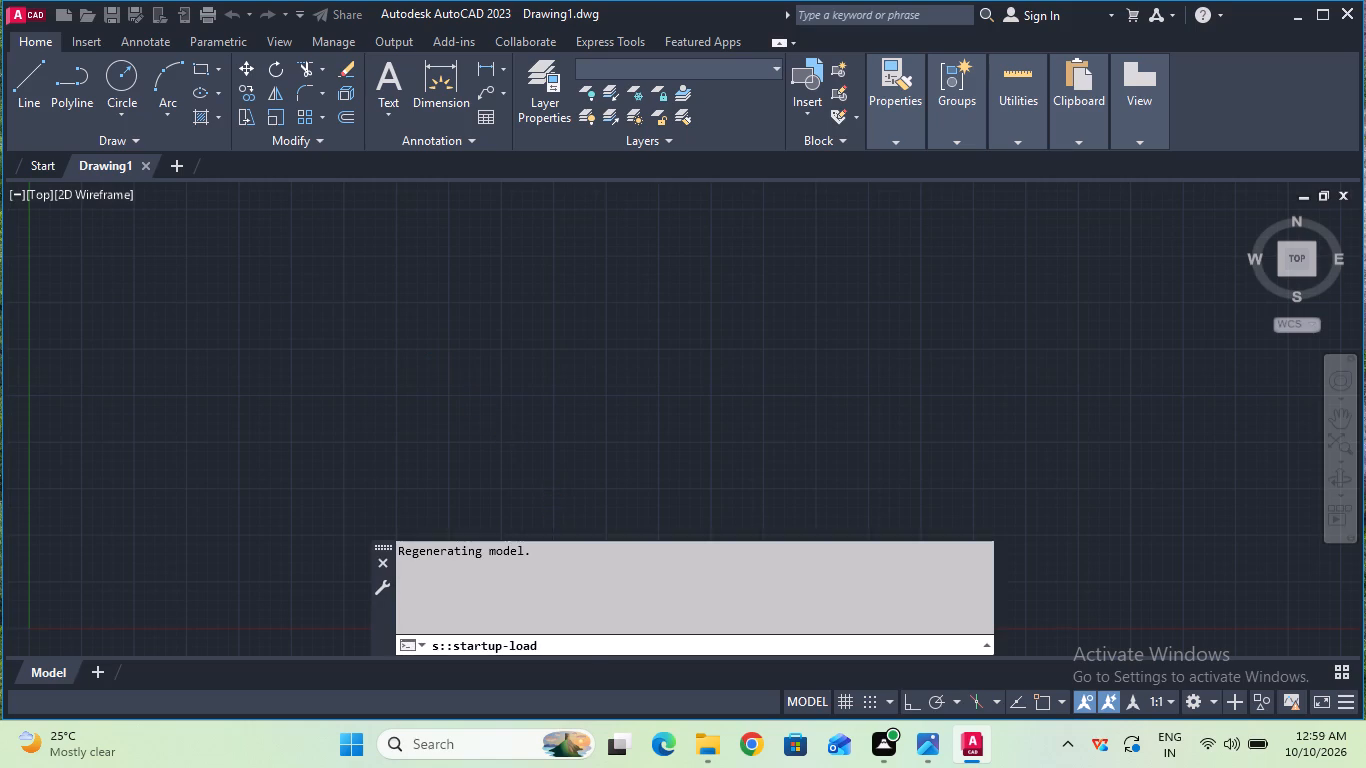
# Turn on the command log file with LOGFILEON.
pyautogui.click(598, 644)
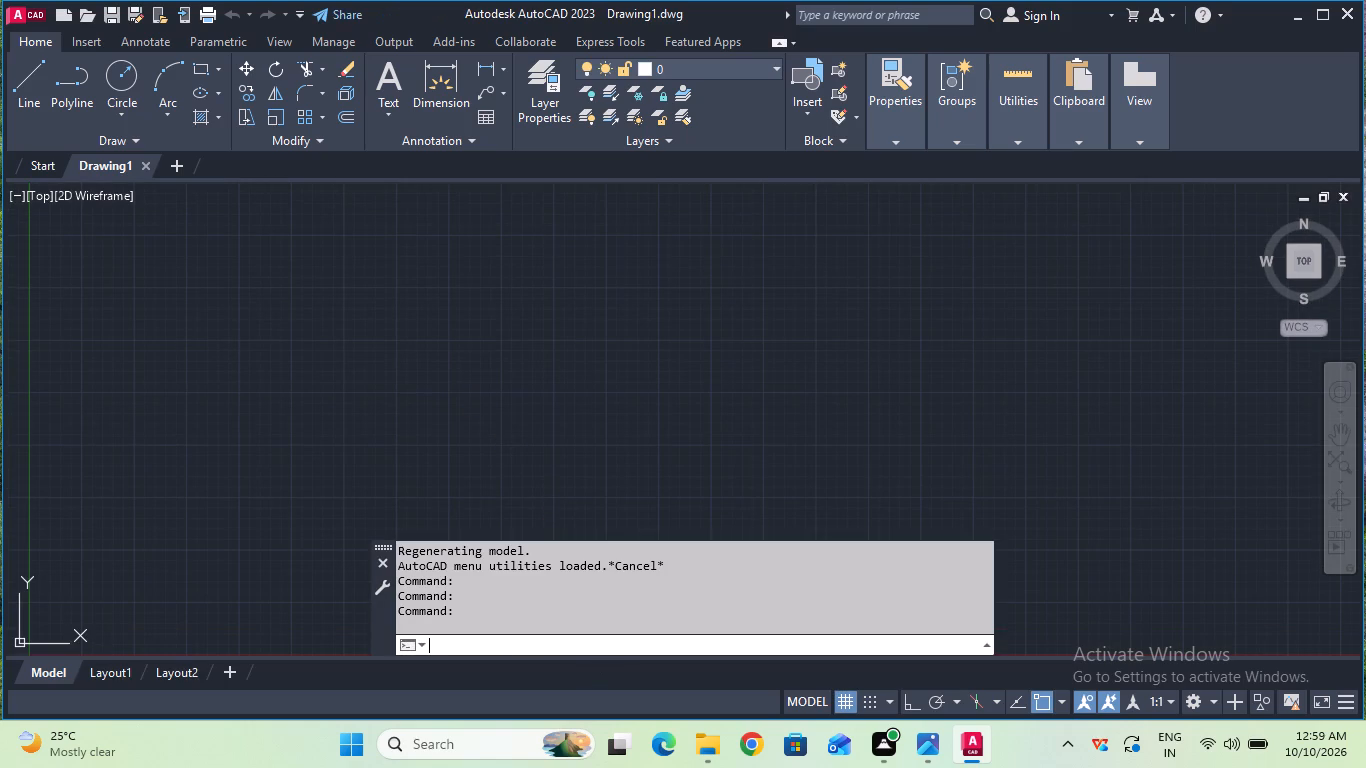
pyautogui.write('log')
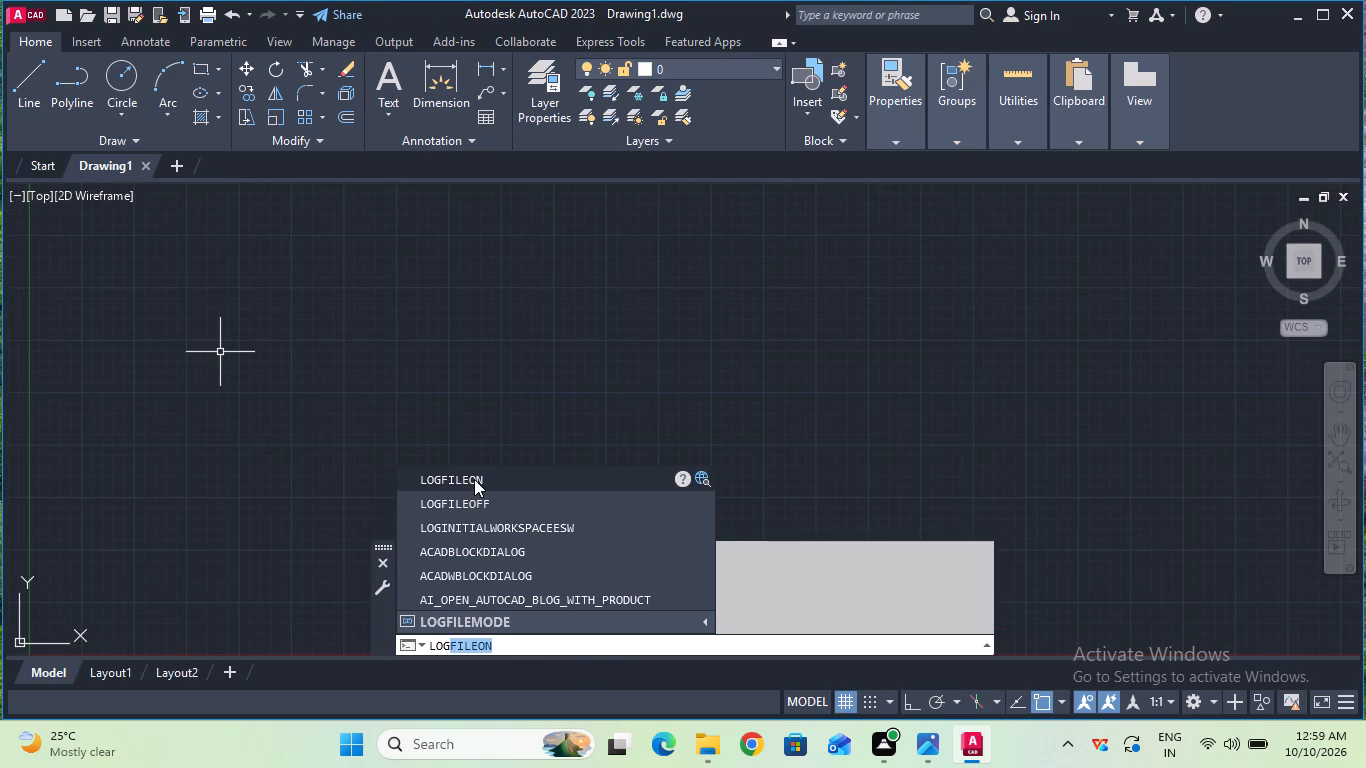
pyautogui.click(474, 479)
# Configure the drawing units with a length precision of 0 and millimeters as the insertion scale.
pyautogui.click(515, 644)
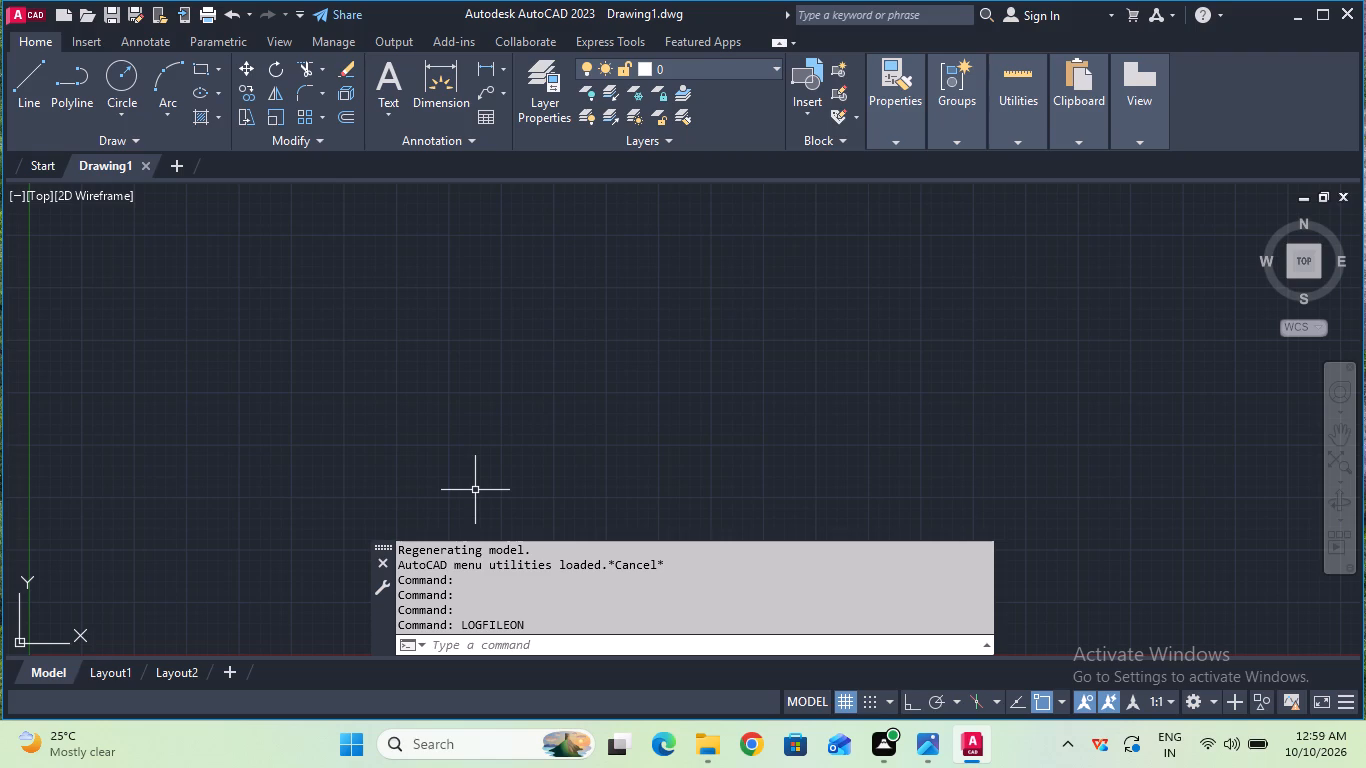
pyautogui.write('uni')
pyautogui.click(475, 502)
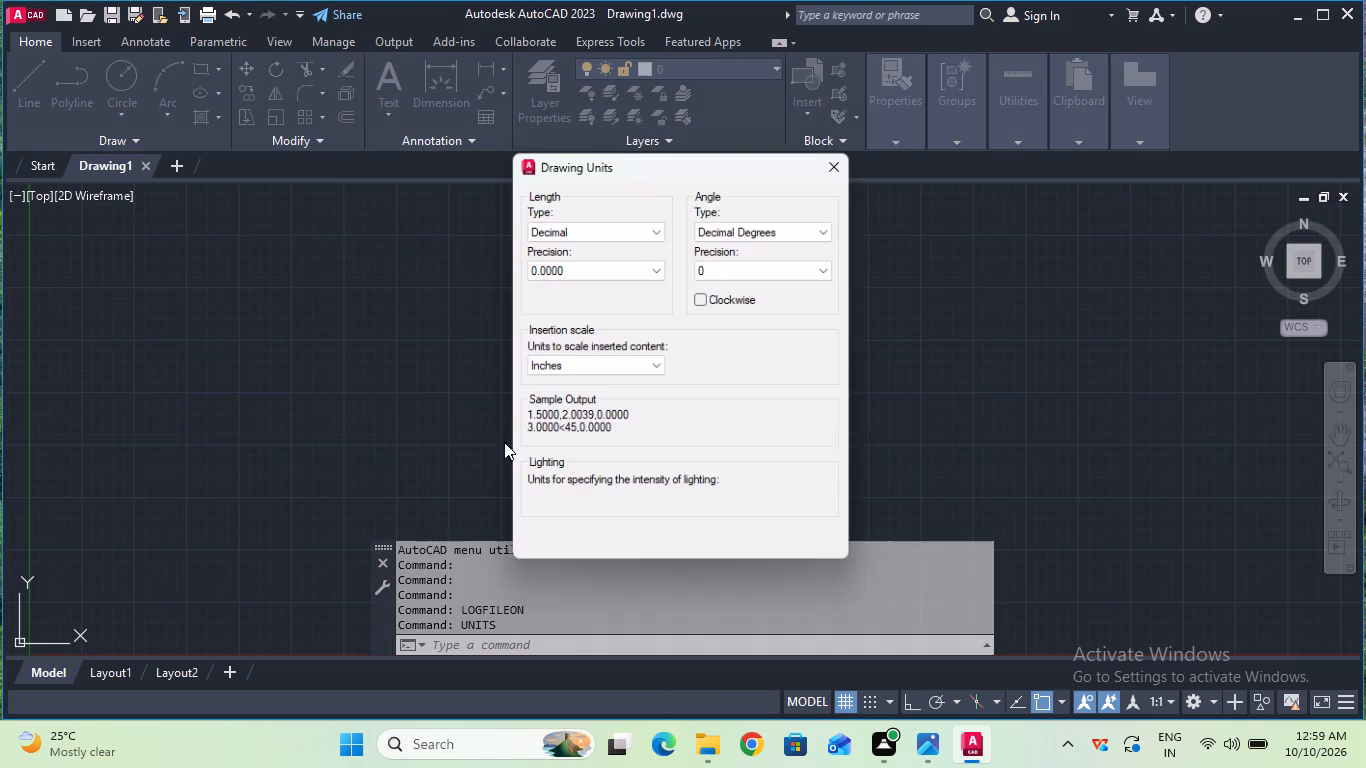
pyautogui.click(573, 276)
pyautogui.click(573, 282)
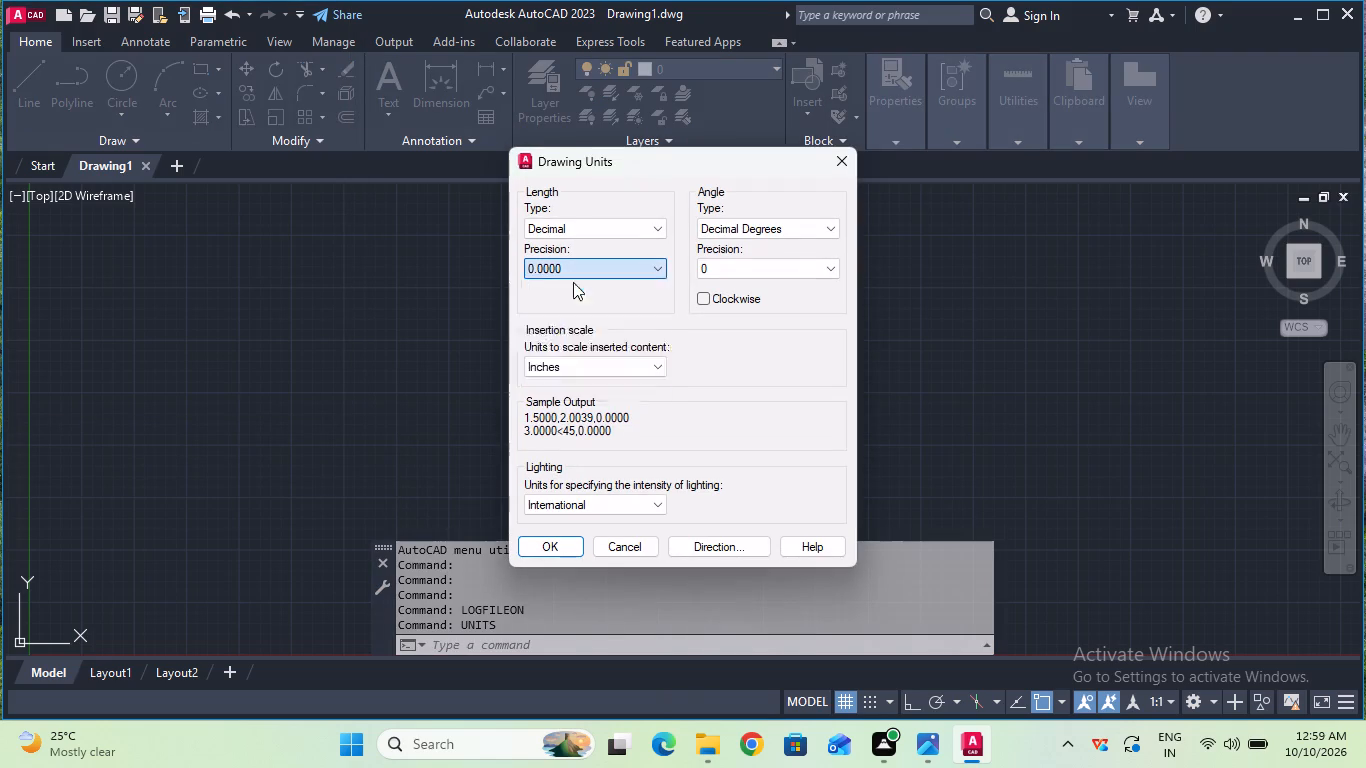
pyautogui.click(579, 372)
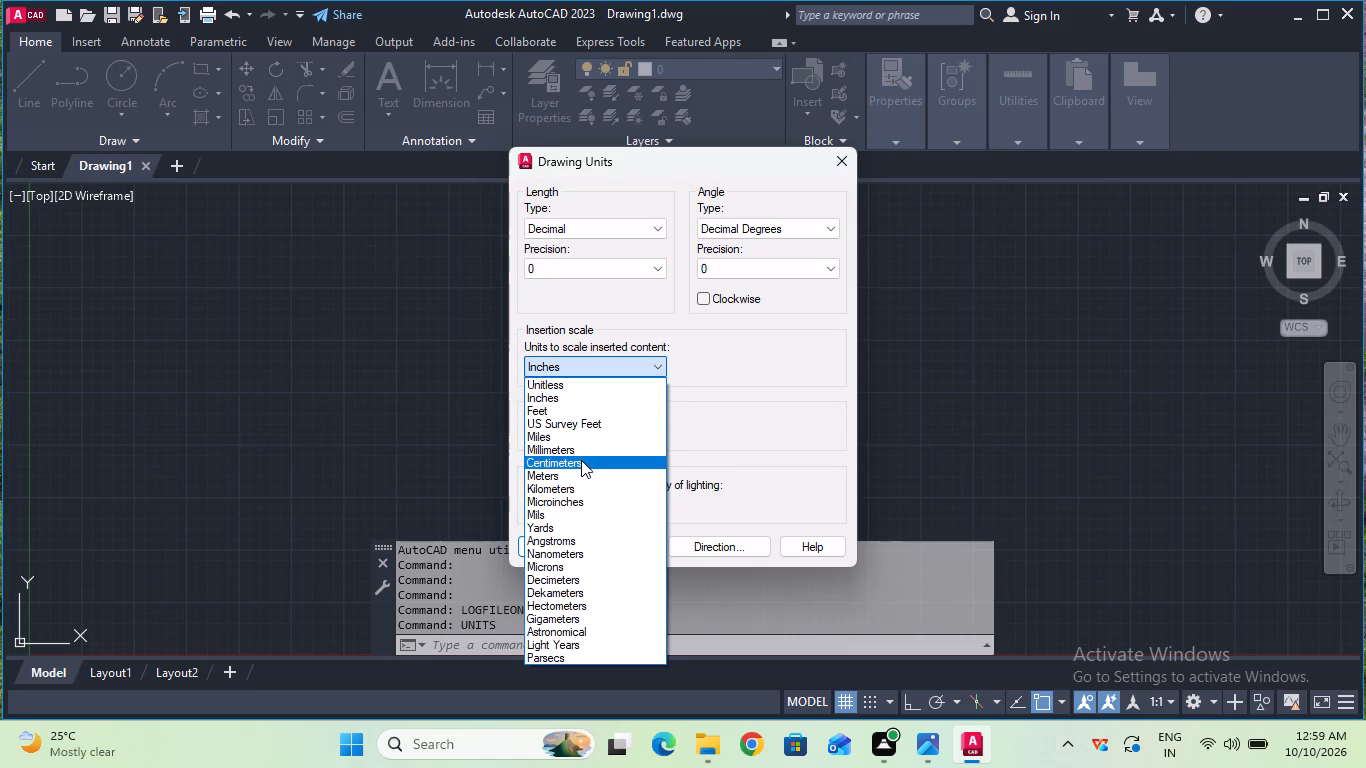
pyautogui.click(581, 446)
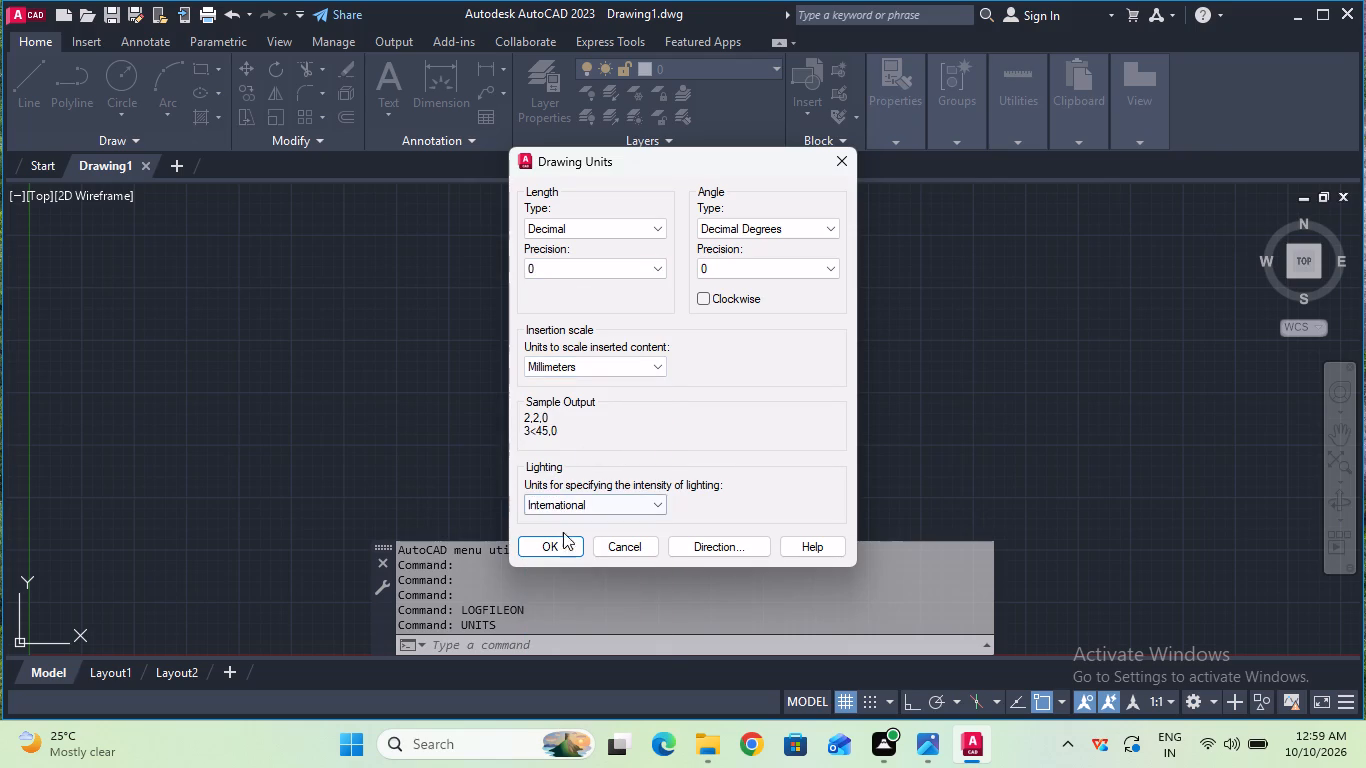
pyautogui.click(563, 541)
# Modify the Standard dimension style's text to a height of 6 with ISO standard alignment.
pyautogui.click(526, 639)
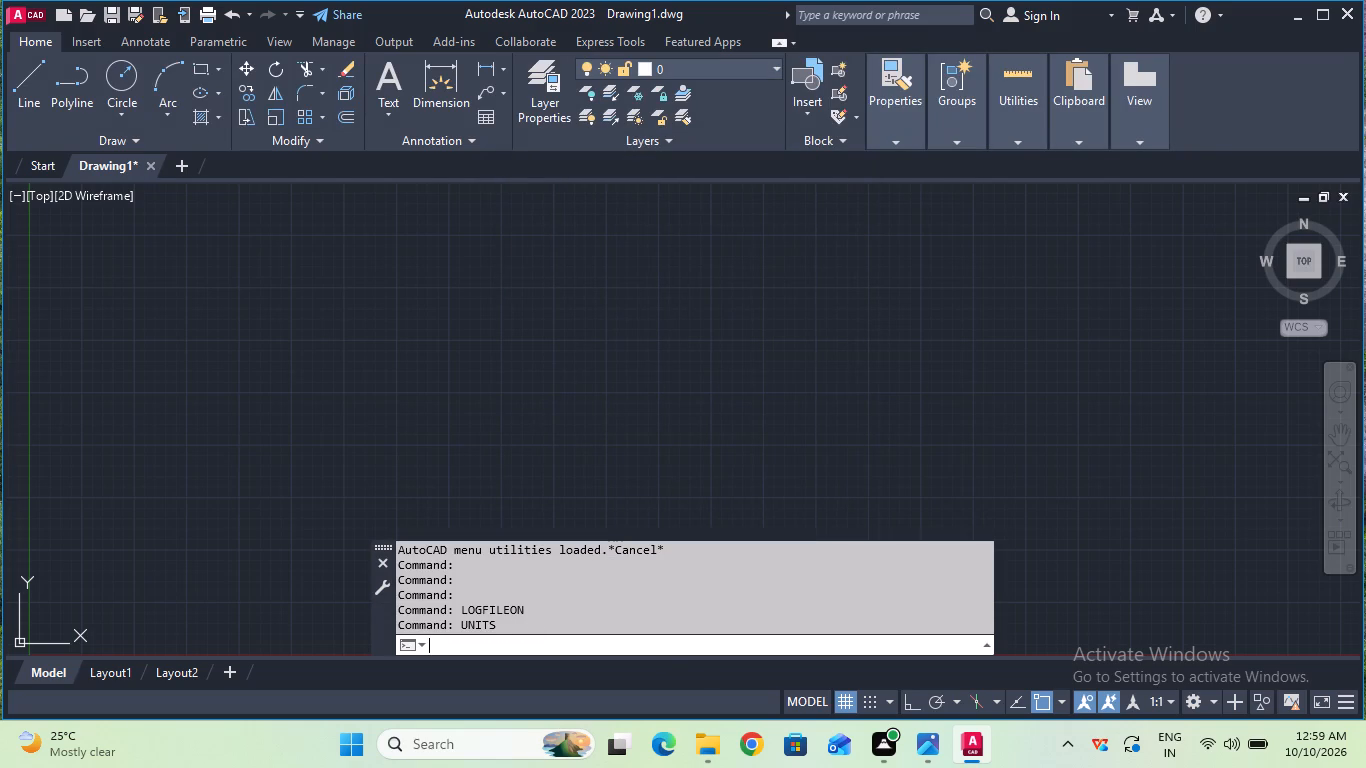
pyautogui.press('d')
pyautogui.press('Return')
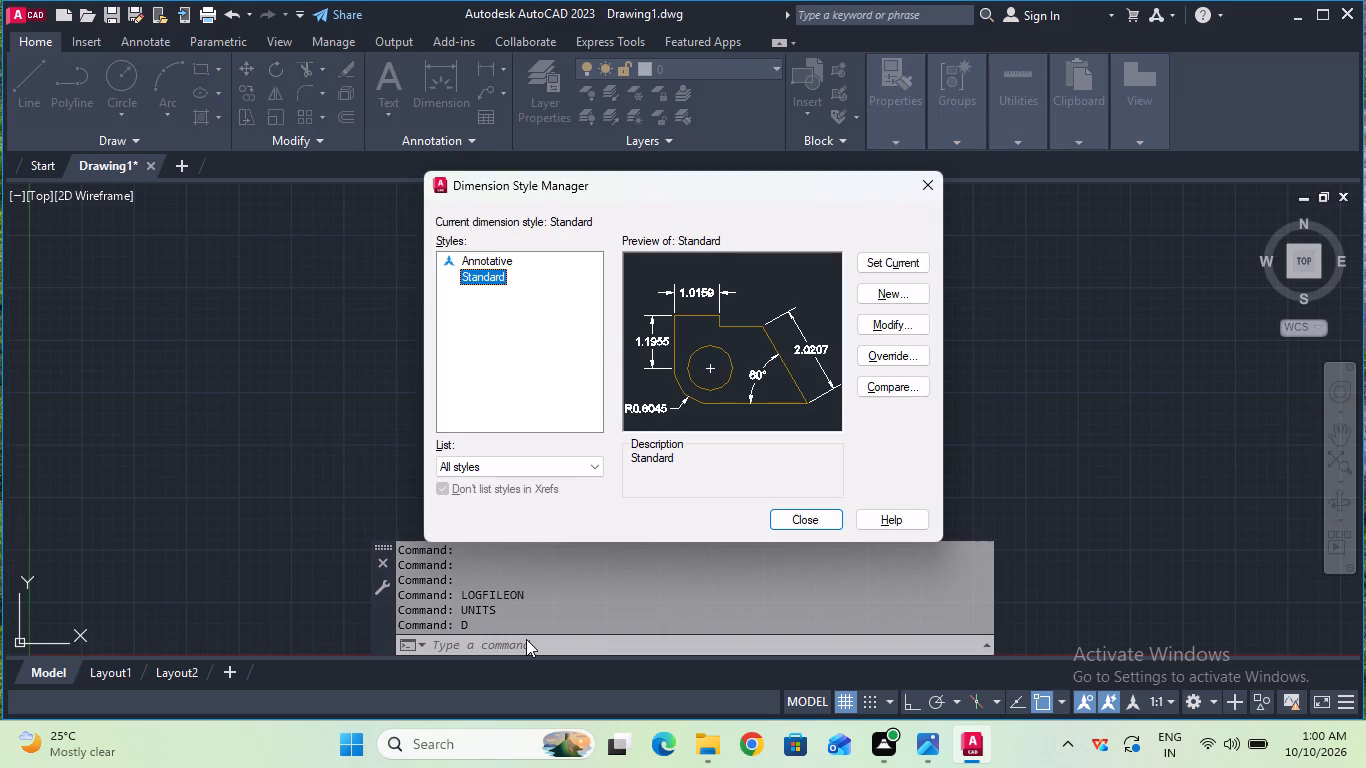
pyautogui.click(862, 323)
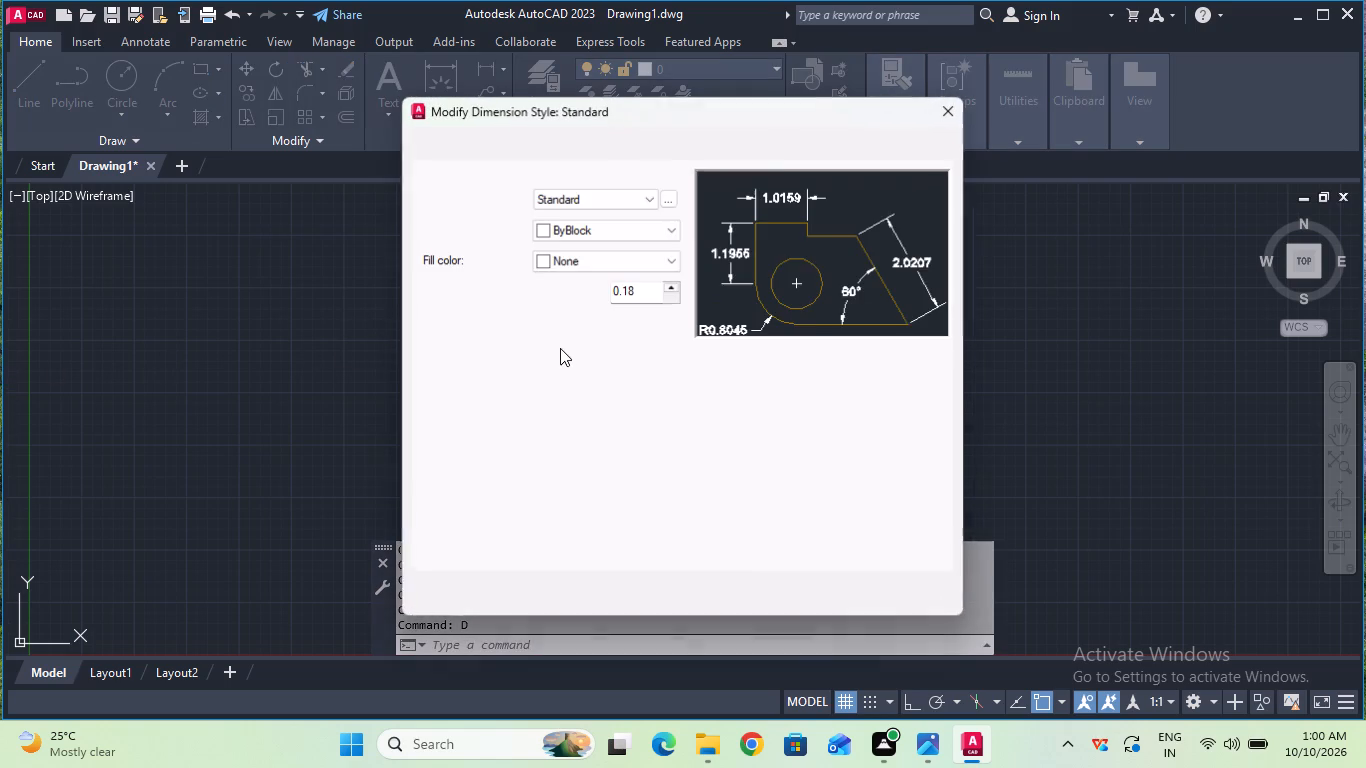
pyautogui.click(628, 288)
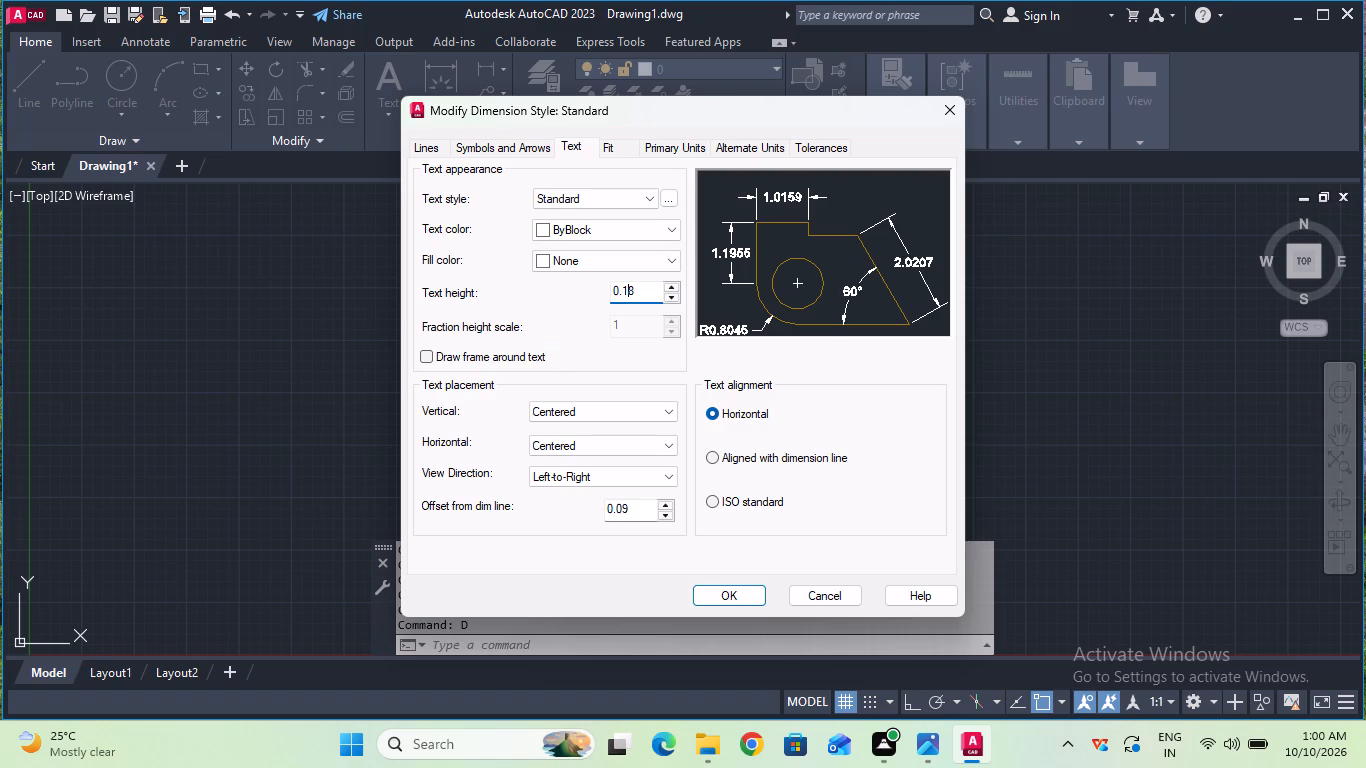
pyautogui.click(639, 290)
pyautogui.press('BackSpace')
pyautogui.press('BackSpace')
pyautogui.press('BackSpace')
pyautogui.press('BackSpace')
pyautogui.press('BackSpace')
pyautogui.press('BackSpace')
pyautogui.press('BackSpace')
pyautogui.press('BackSpace')
pyautogui.press('BackSpace')
pyautogui.press('BackSpace')
pyautogui.press('6')
pyautogui.click(718, 500)
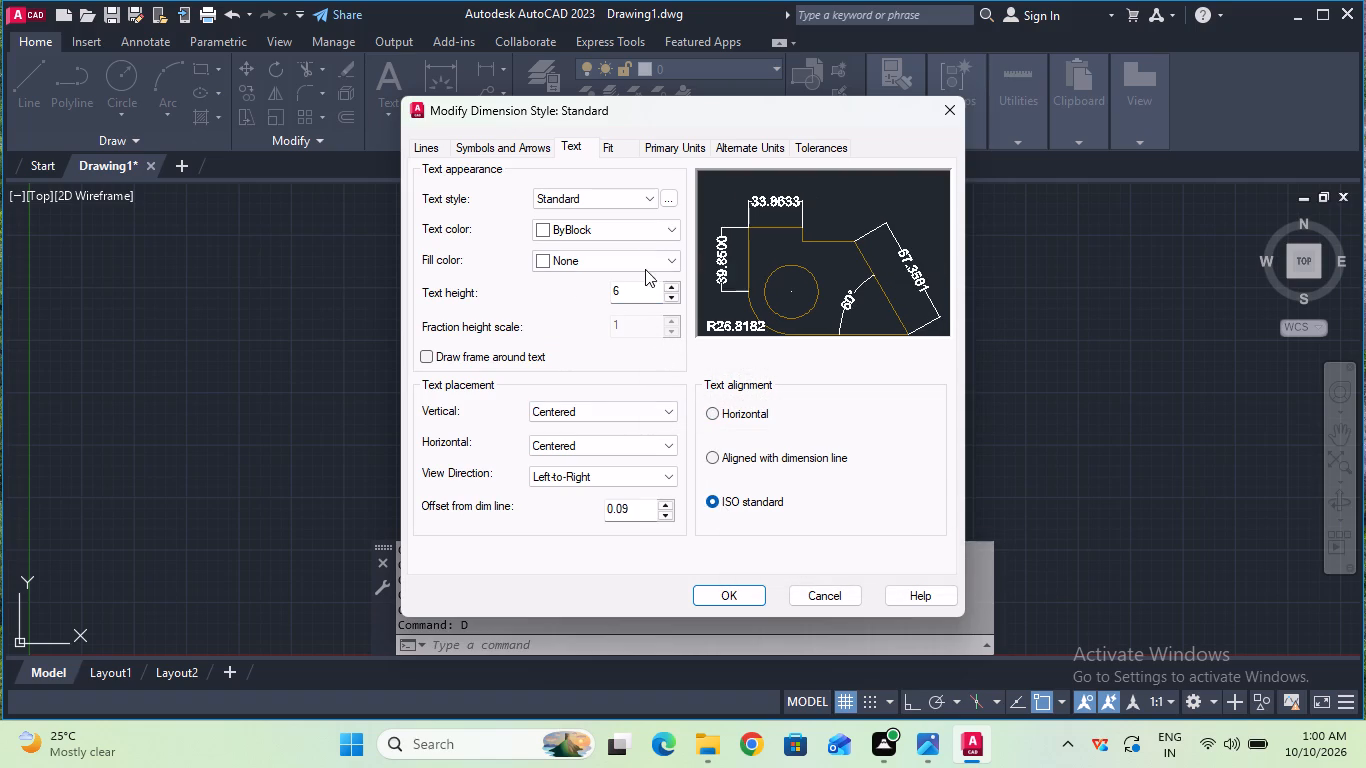
# Set the Standard dimension style's linear precision to 0 and make the style current.
pyautogui.click(663, 148)
pyautogui.click(628, 213)
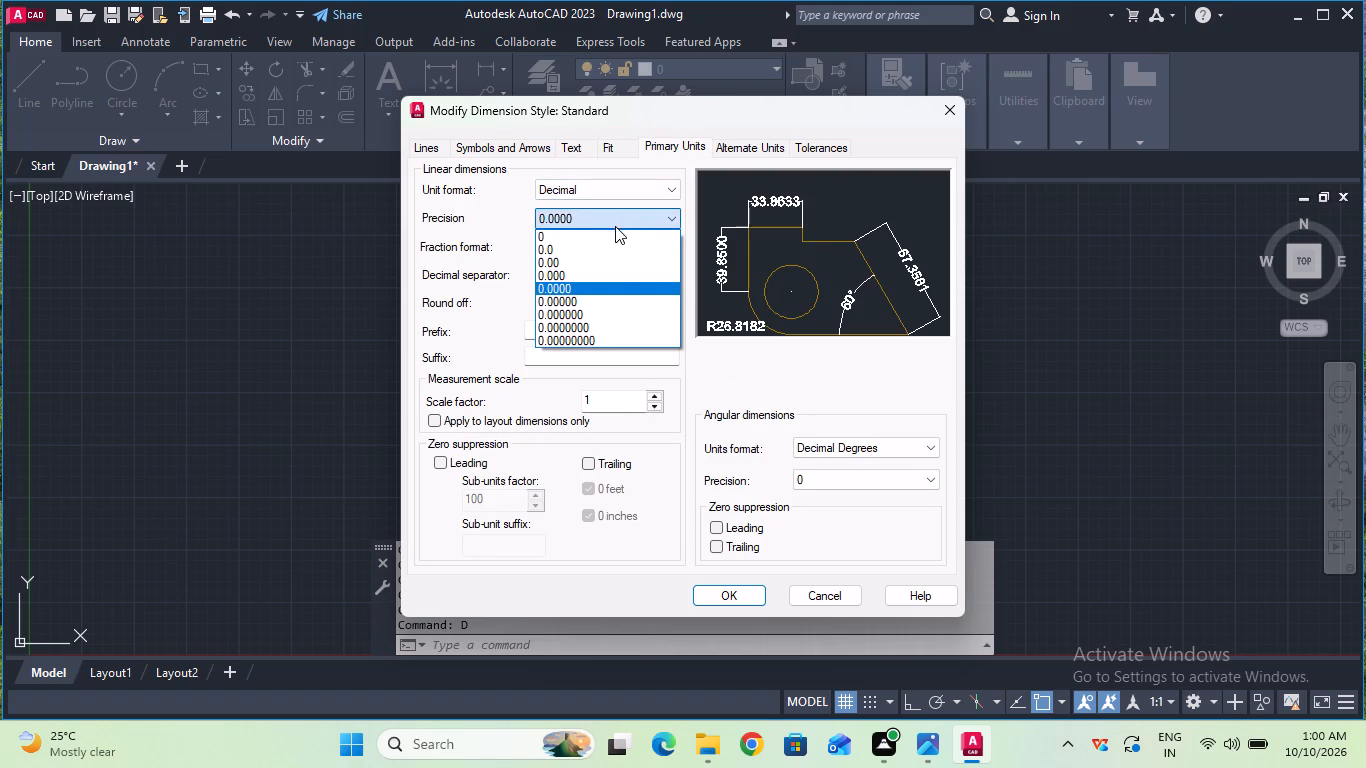
pyautogui.click(613, 235)
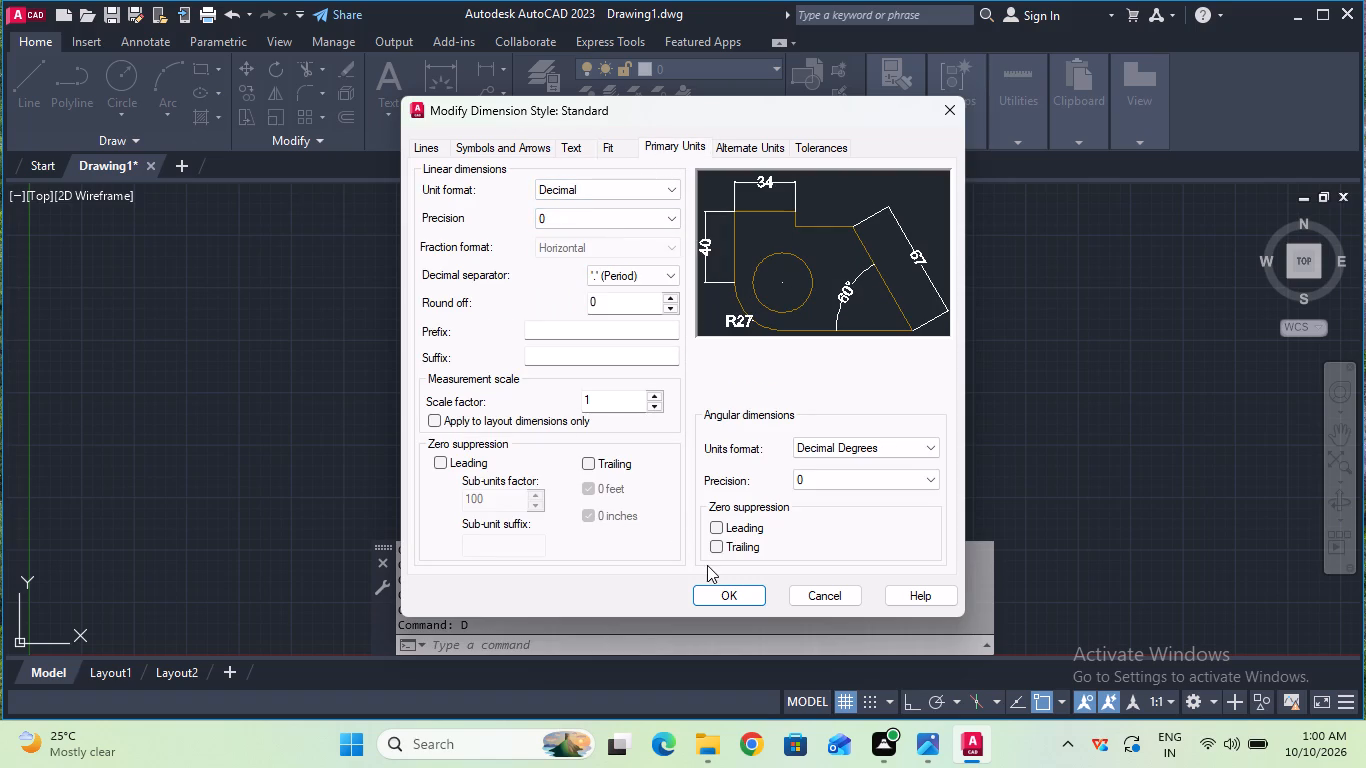
pyautogui.click(715, 581)
pyautogui.click(720, 589)
pyautogui.click(878, 264)
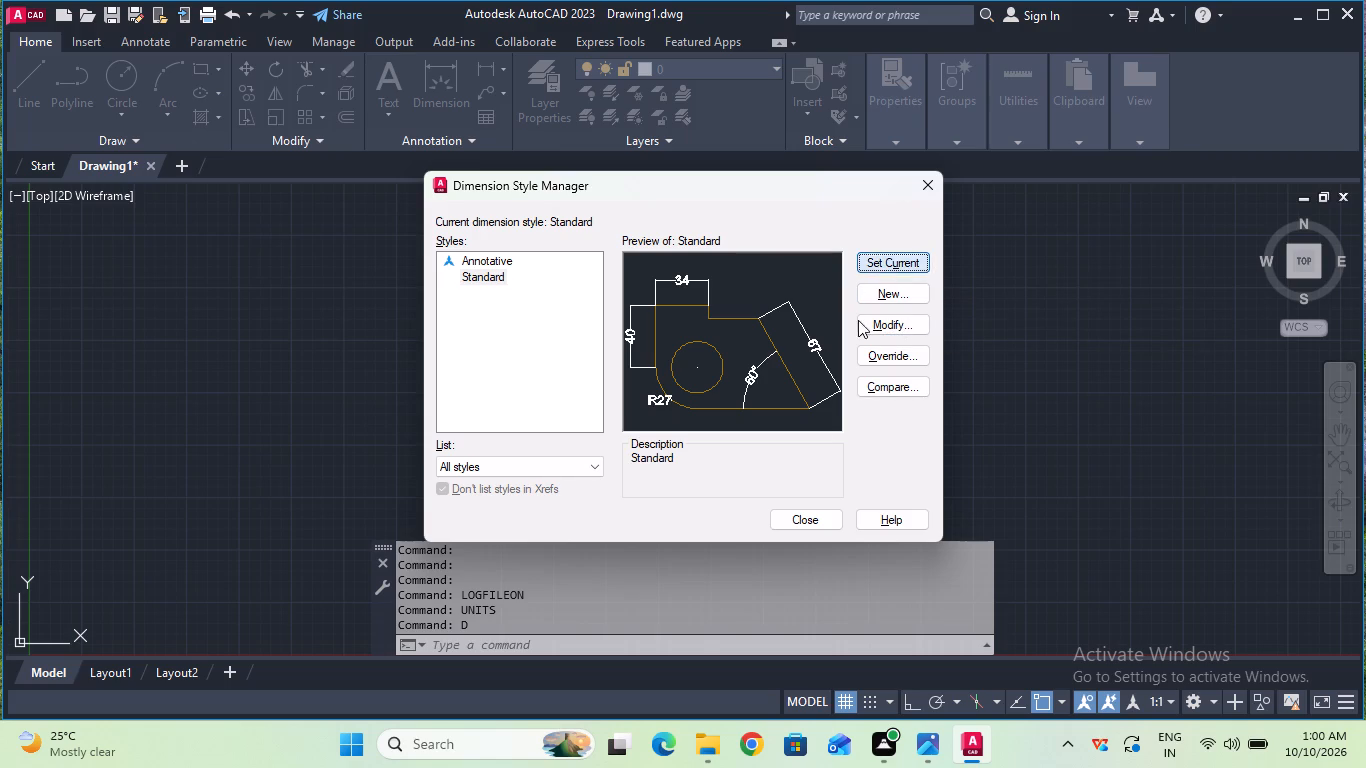
pyautogui.click(790, 517)
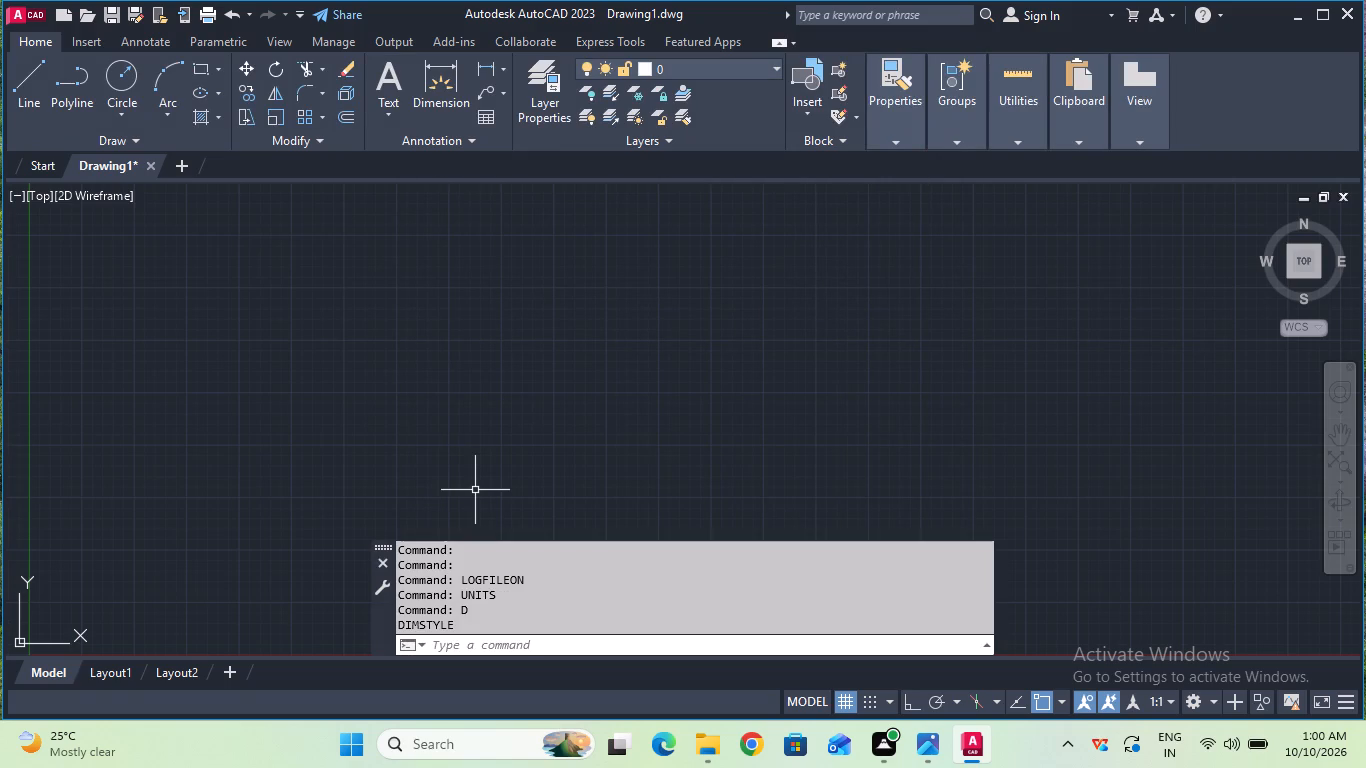
# Set the model space limits from 0,0 to 100,100.
pyautogui.click(619, 634)
pyautogui.click(617, 635)
pyautogui.write('lim')
pyautogui.press('Return')
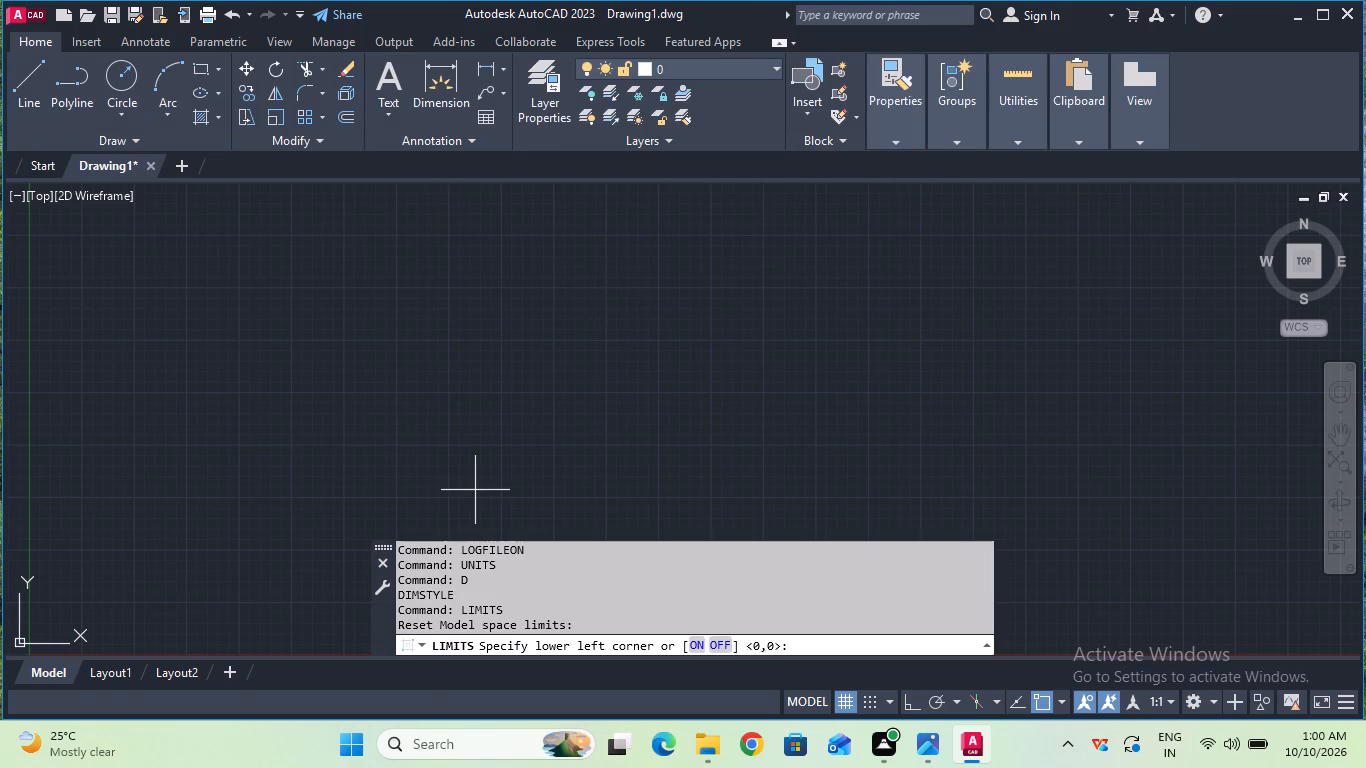
pyautogui.write('0,0')
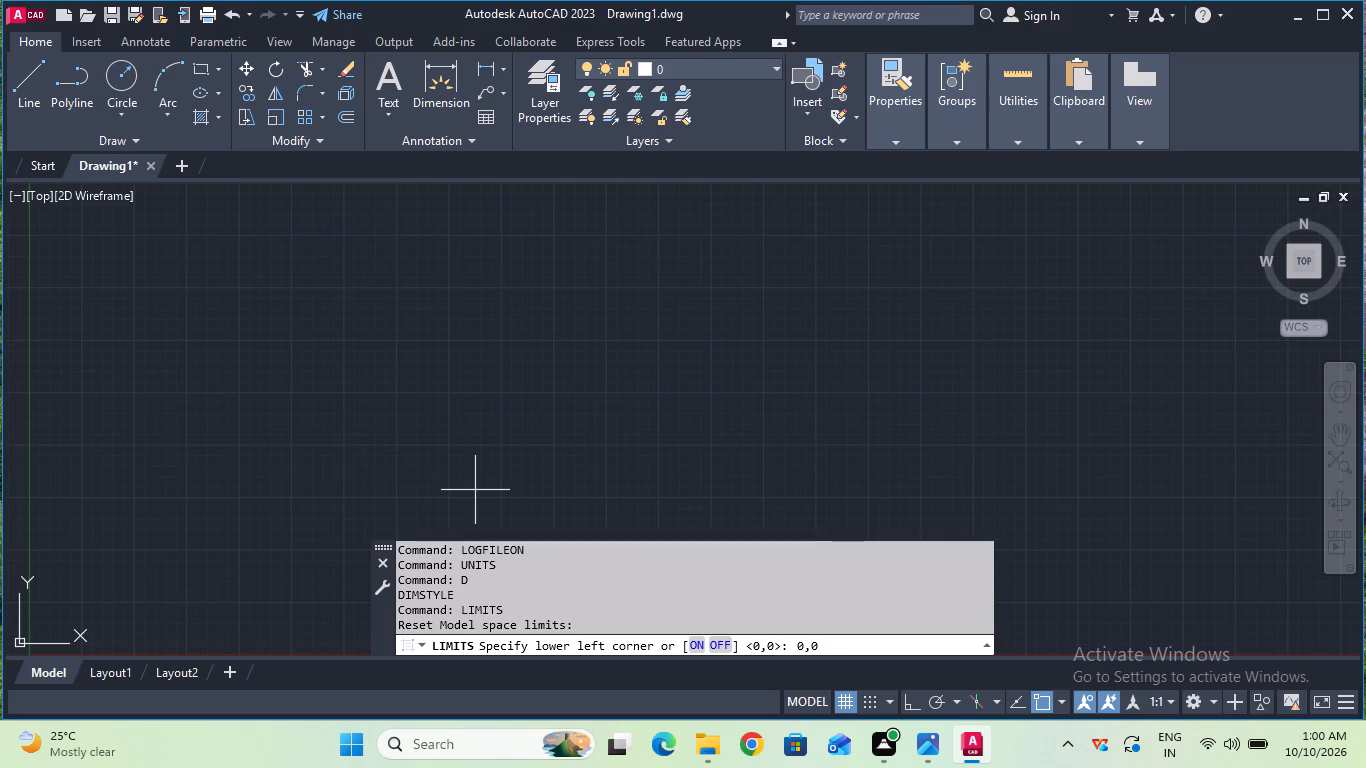
pyautogui.press('Return')
pyautogui.write('100')
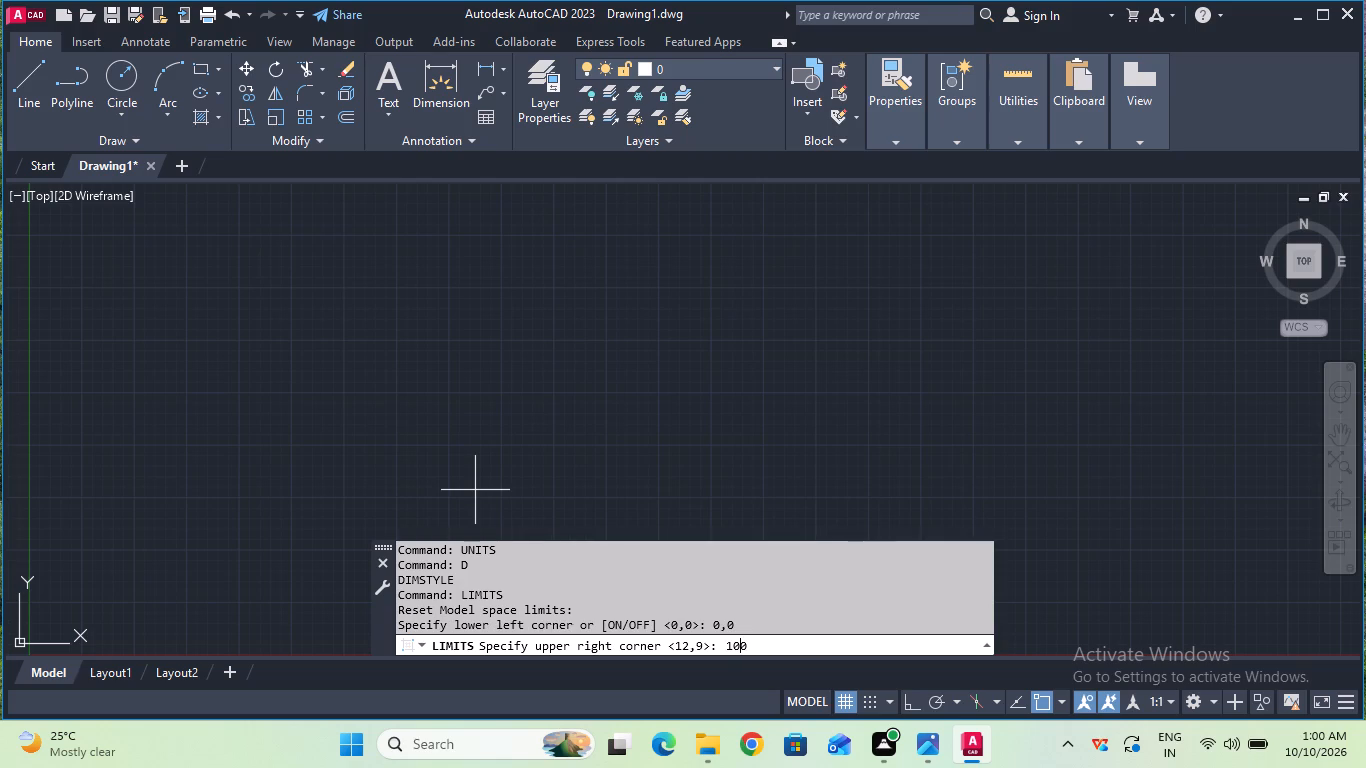
pyautogui.write(',100')
pyautogui.press('Return')
pyautogui.press('z')
pyautogui.press('Return')
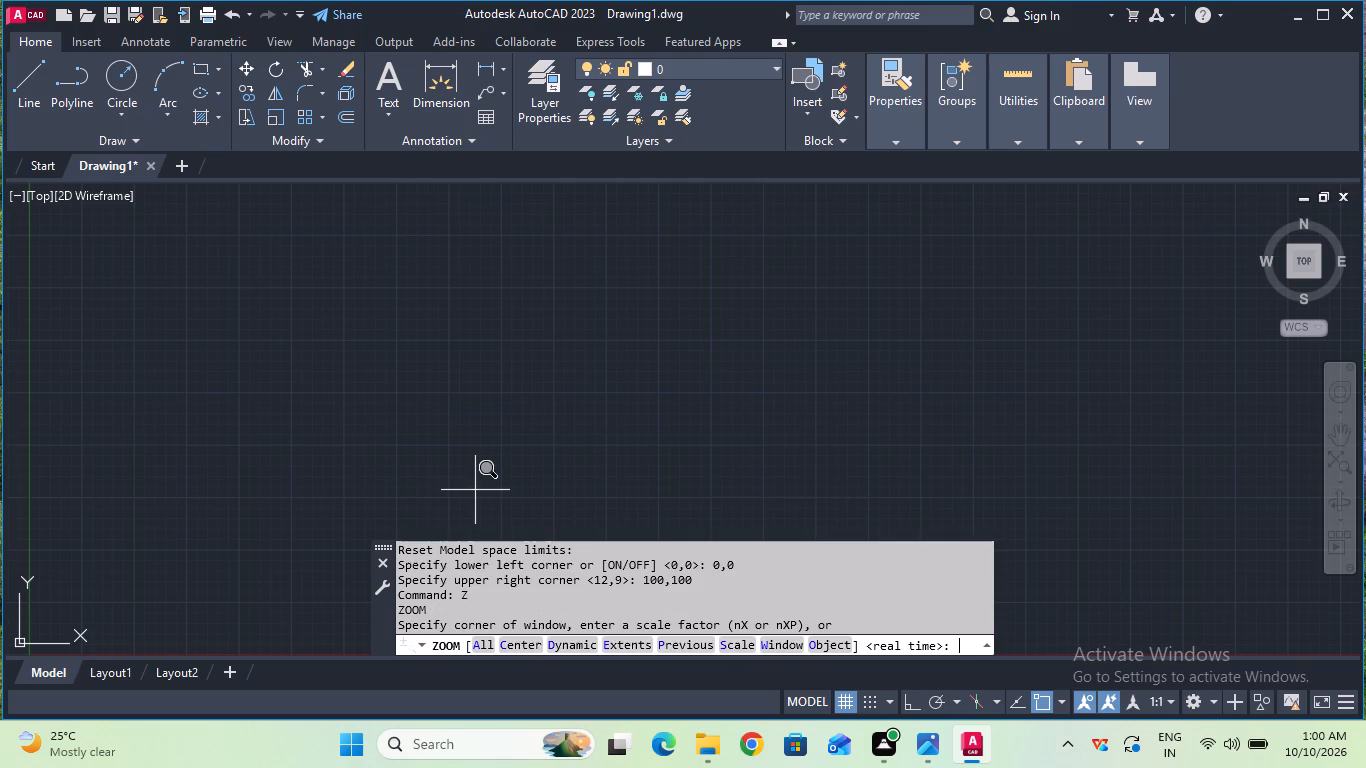
pyautogui.press('a')
pyautogui.press('Return')
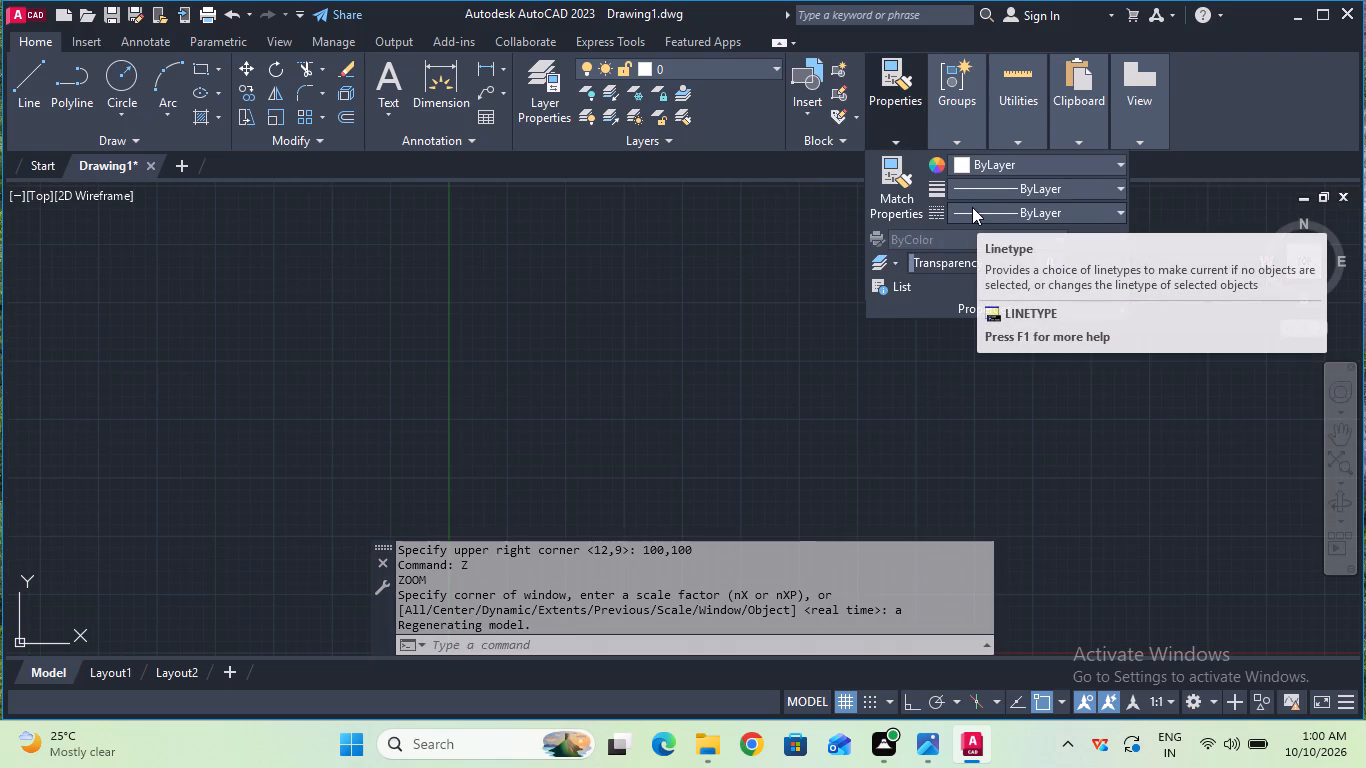
# Turn on Ortho mode.
pyautogui.press('F8')
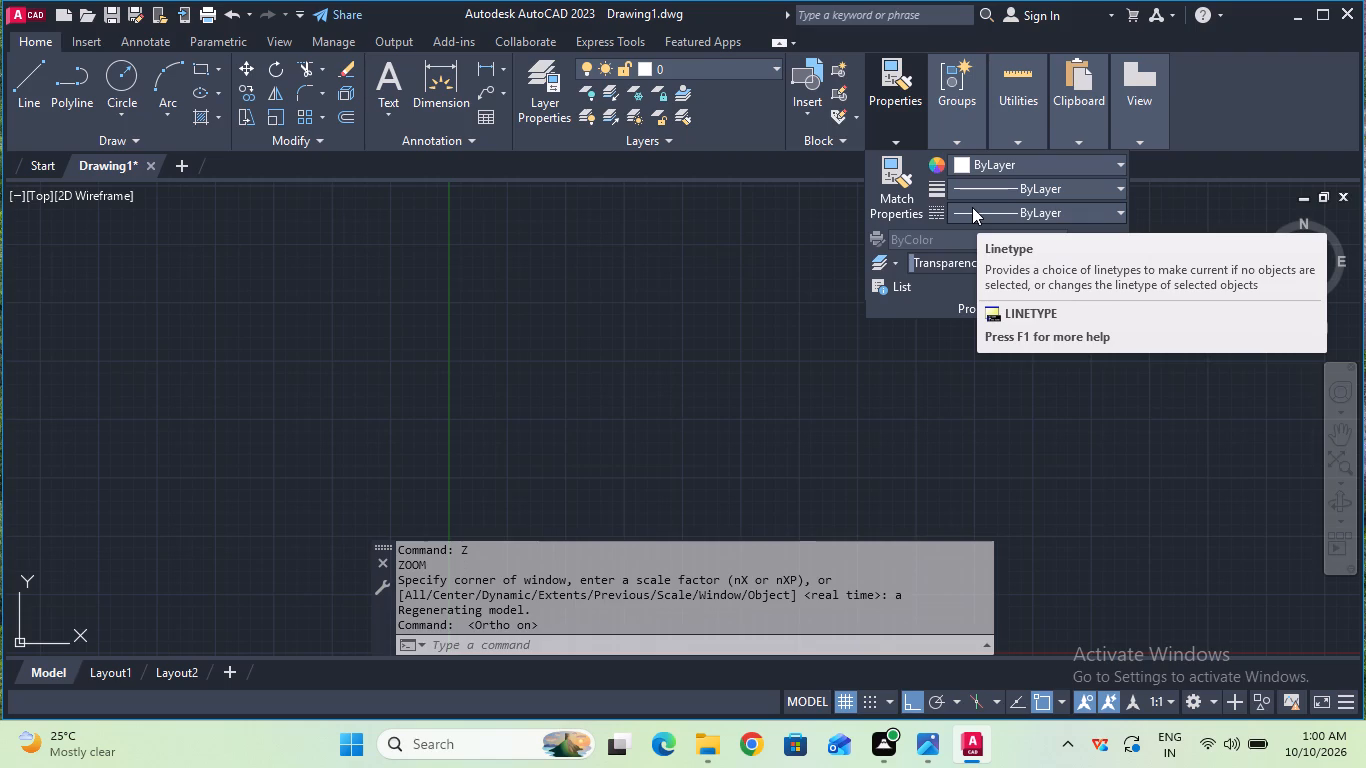
# Load the CENTER linetype from acad.lin into the drawing.
pyautogui.click(972, 207)
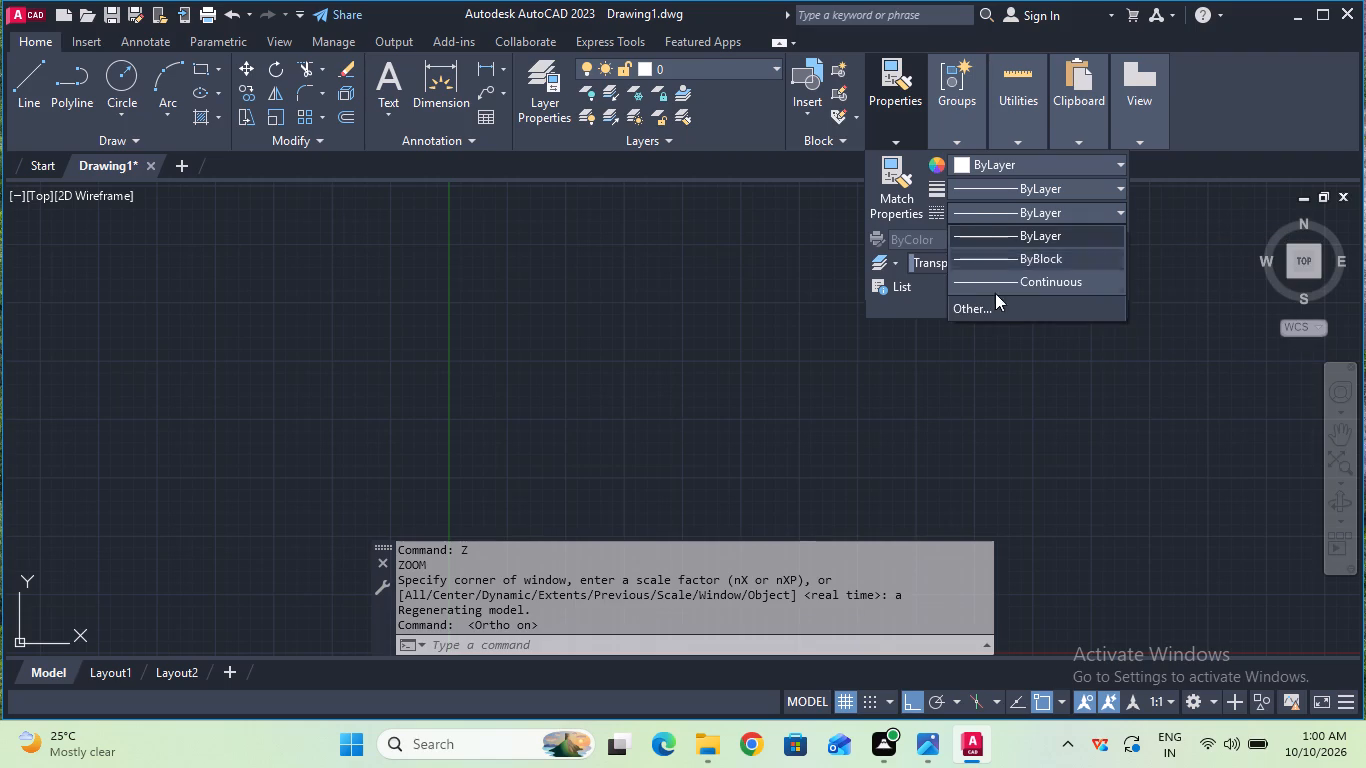
pyautogui.click(998, 315)
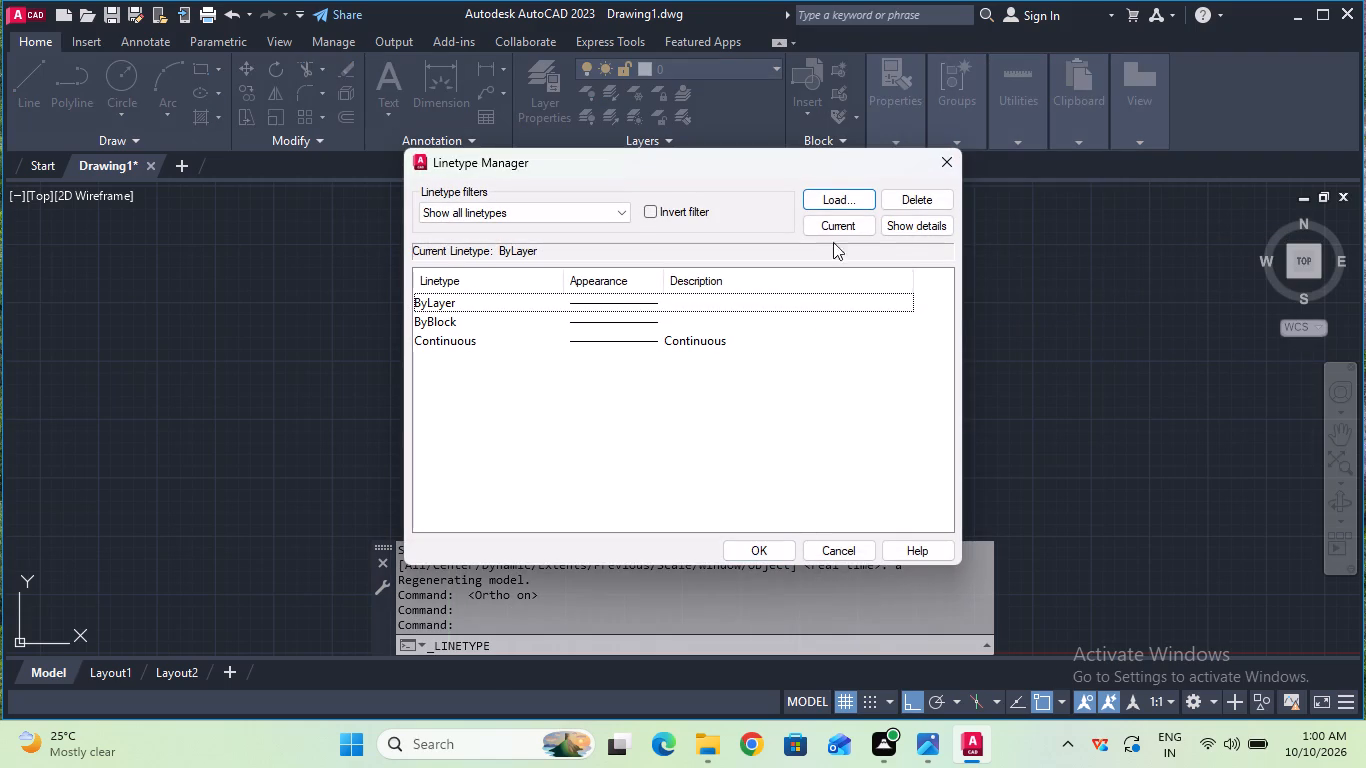
pyautogui.click(836, 199)
pyautogui.scroll(-2, 803, 308)
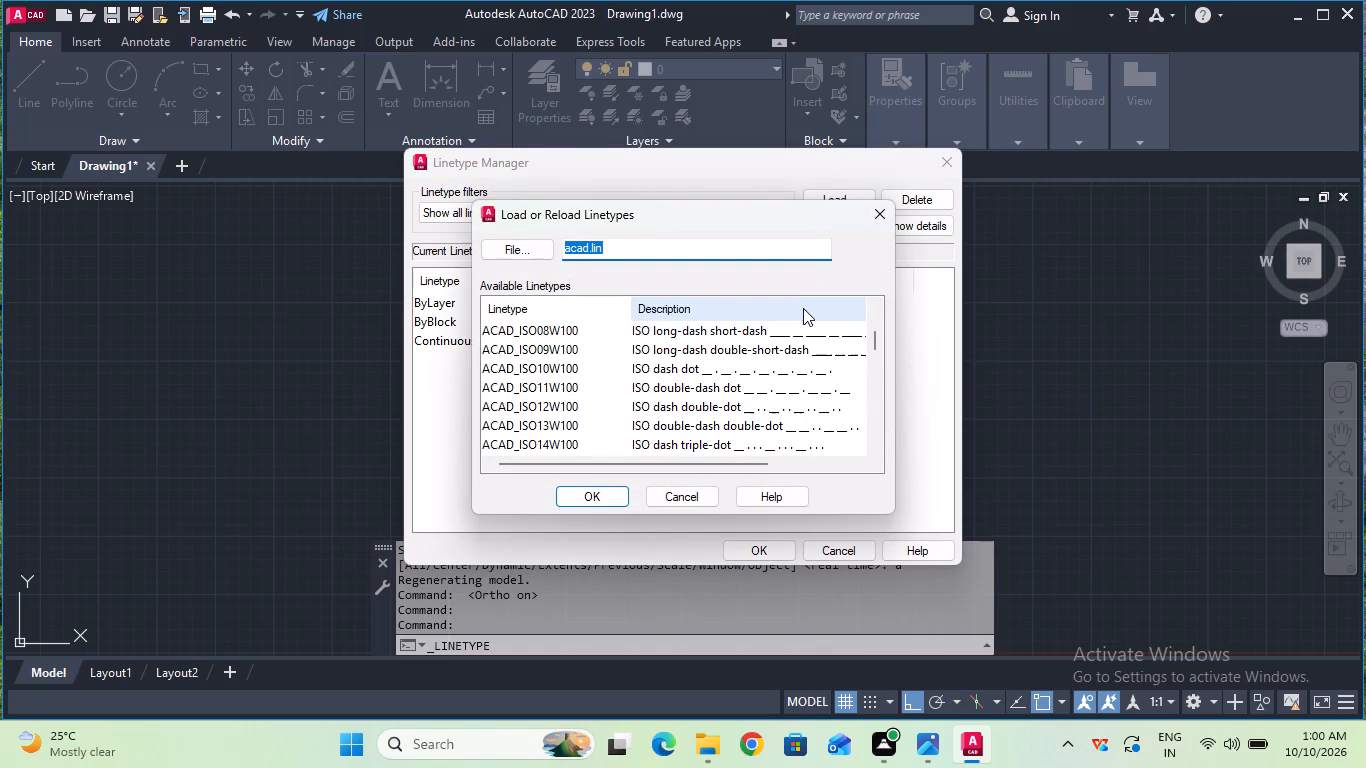
pyautogui.scroll(-2, 803, 308)
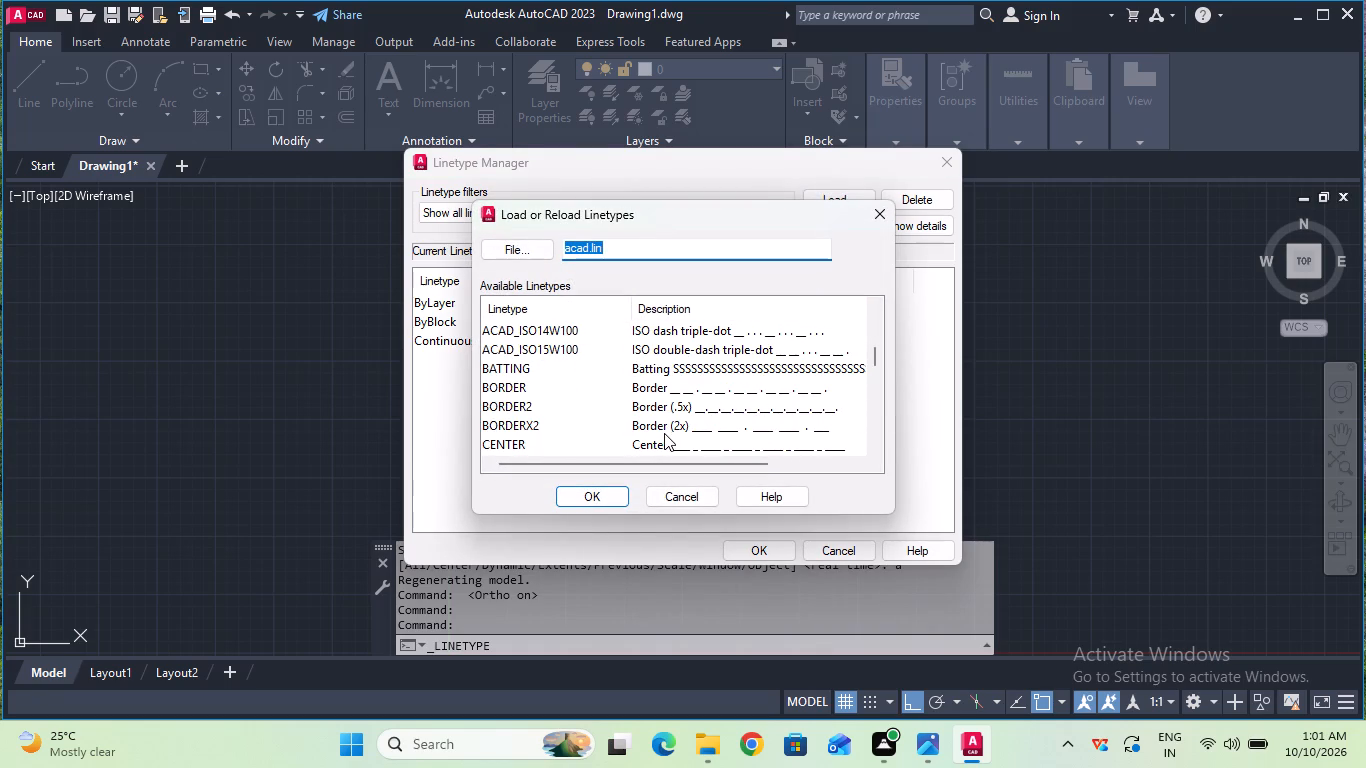
pyautogui.click(660, 450)
pyautogui.click(616, 494)
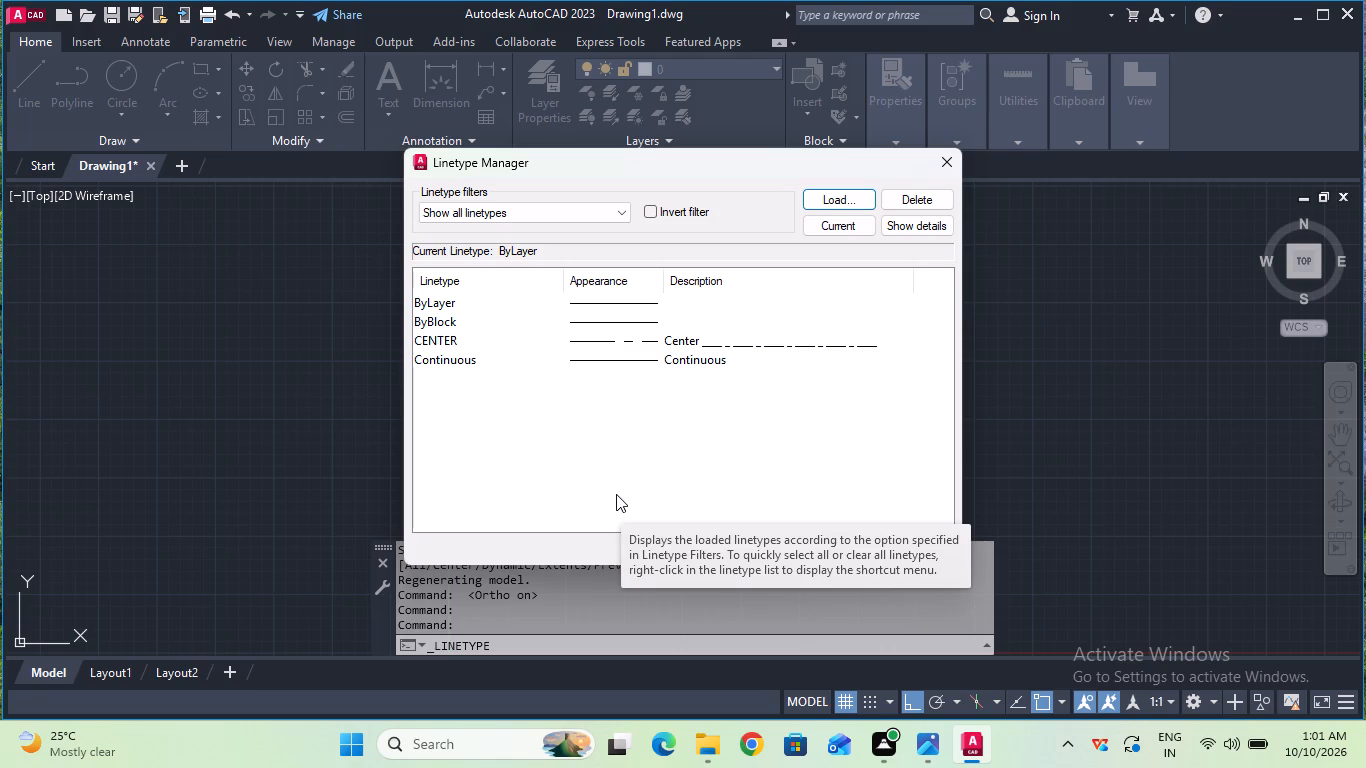
pyautogui.click(775, 554)
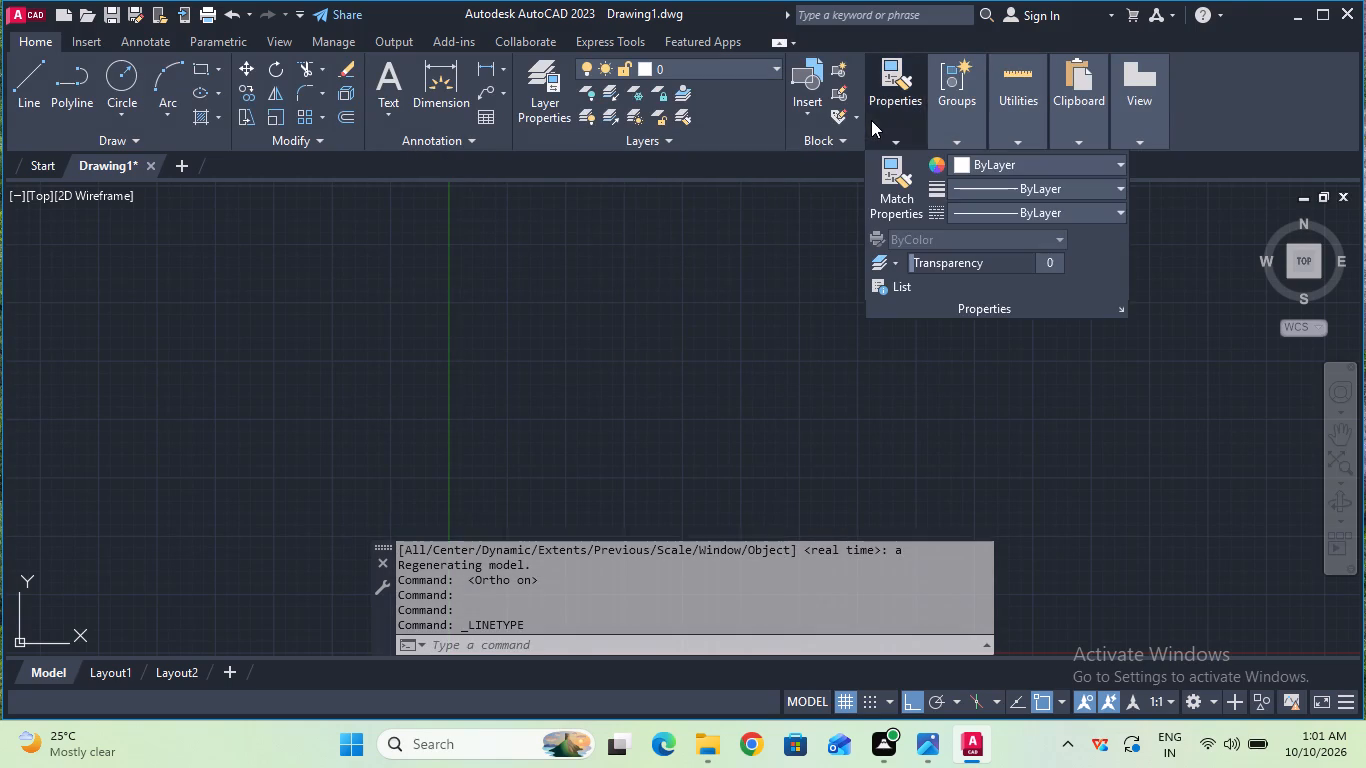
# Make CENTER the current linetype and draw a horizontal centre line 96 mm long.
pyautogui.click(960, 204)
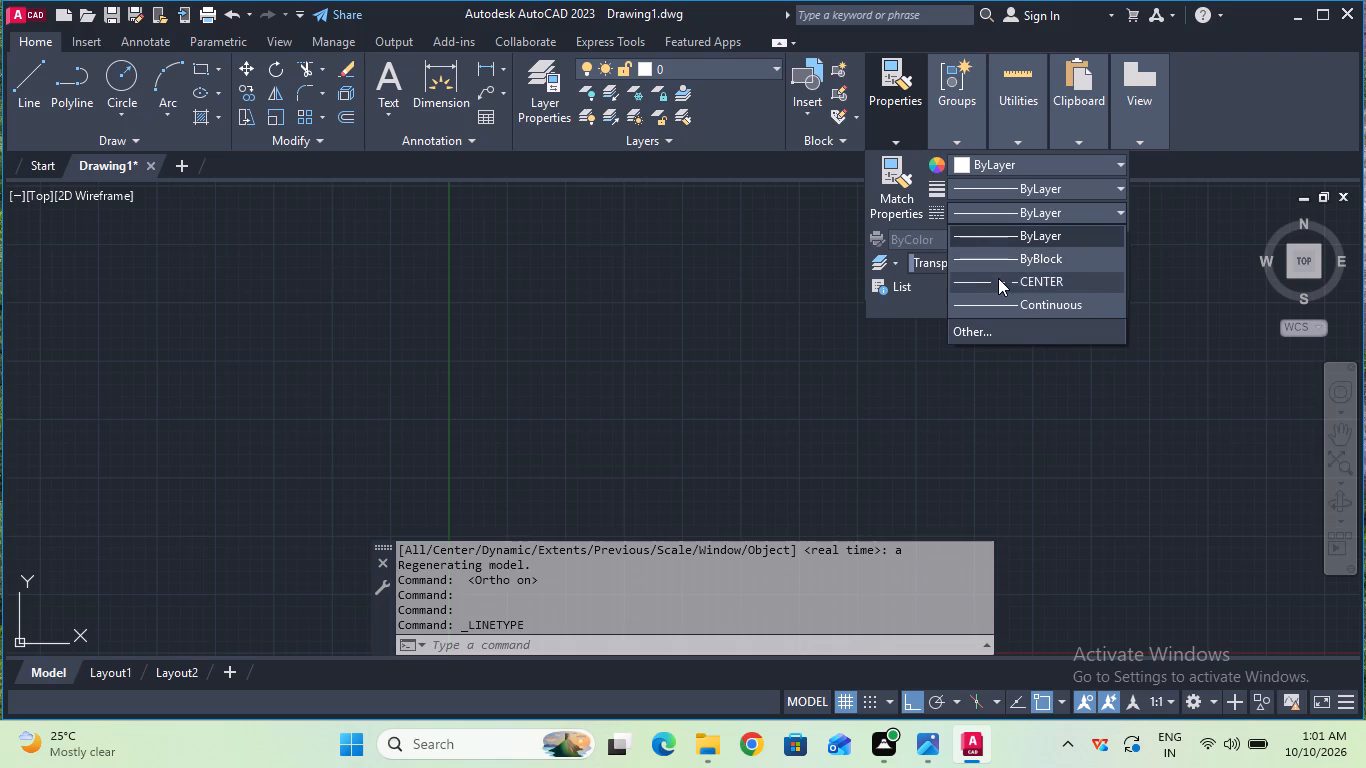
pyautogui.click(998, 278)
pyautogui.click(46, 94)
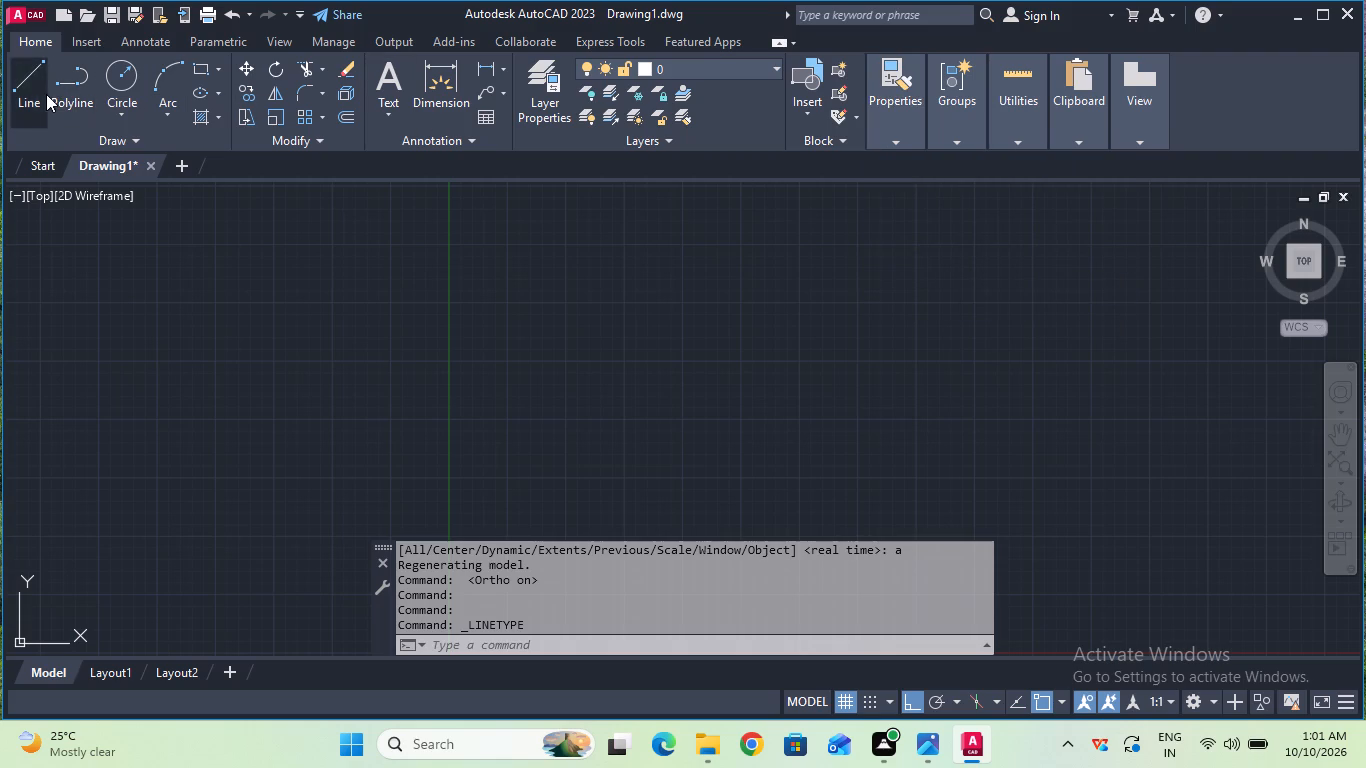
pyautogui.click(616, 361)
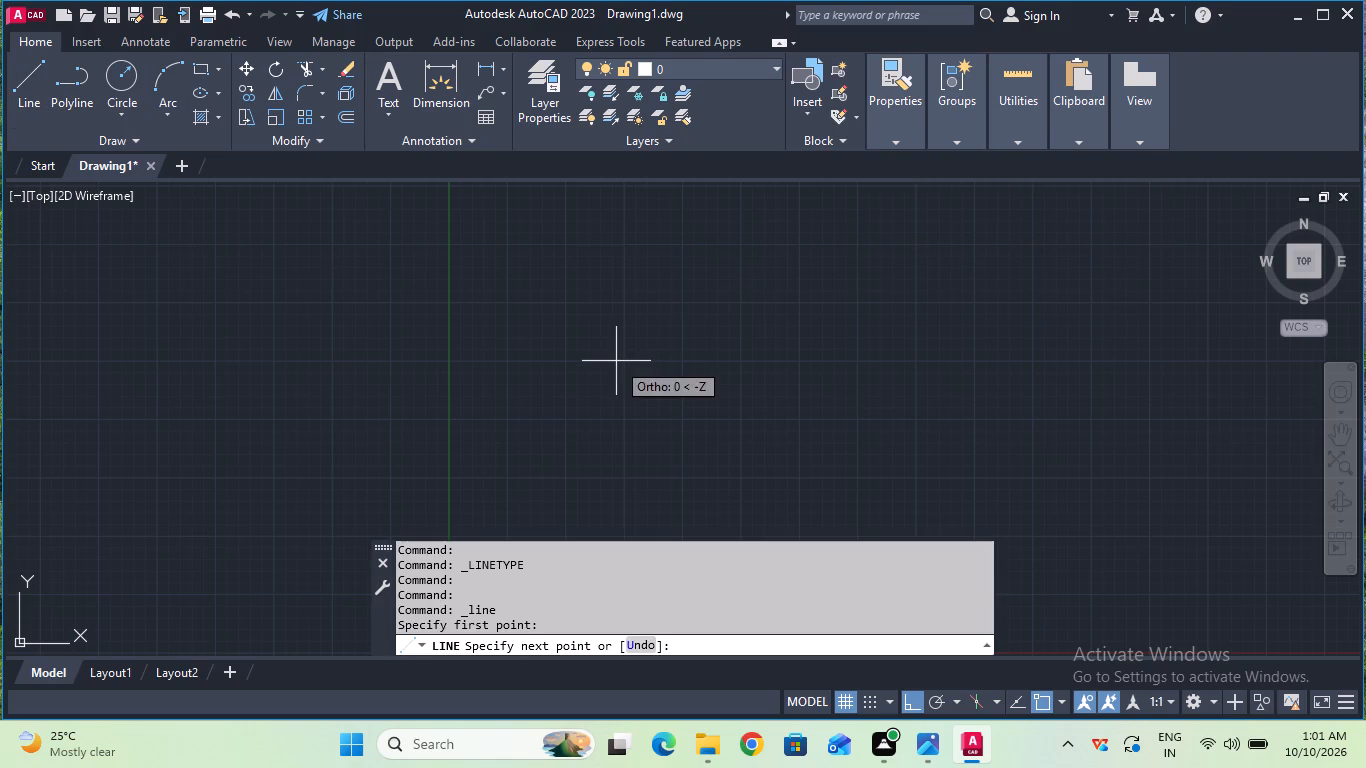
pyautogui.write('96')
pyautogui.press('Return')
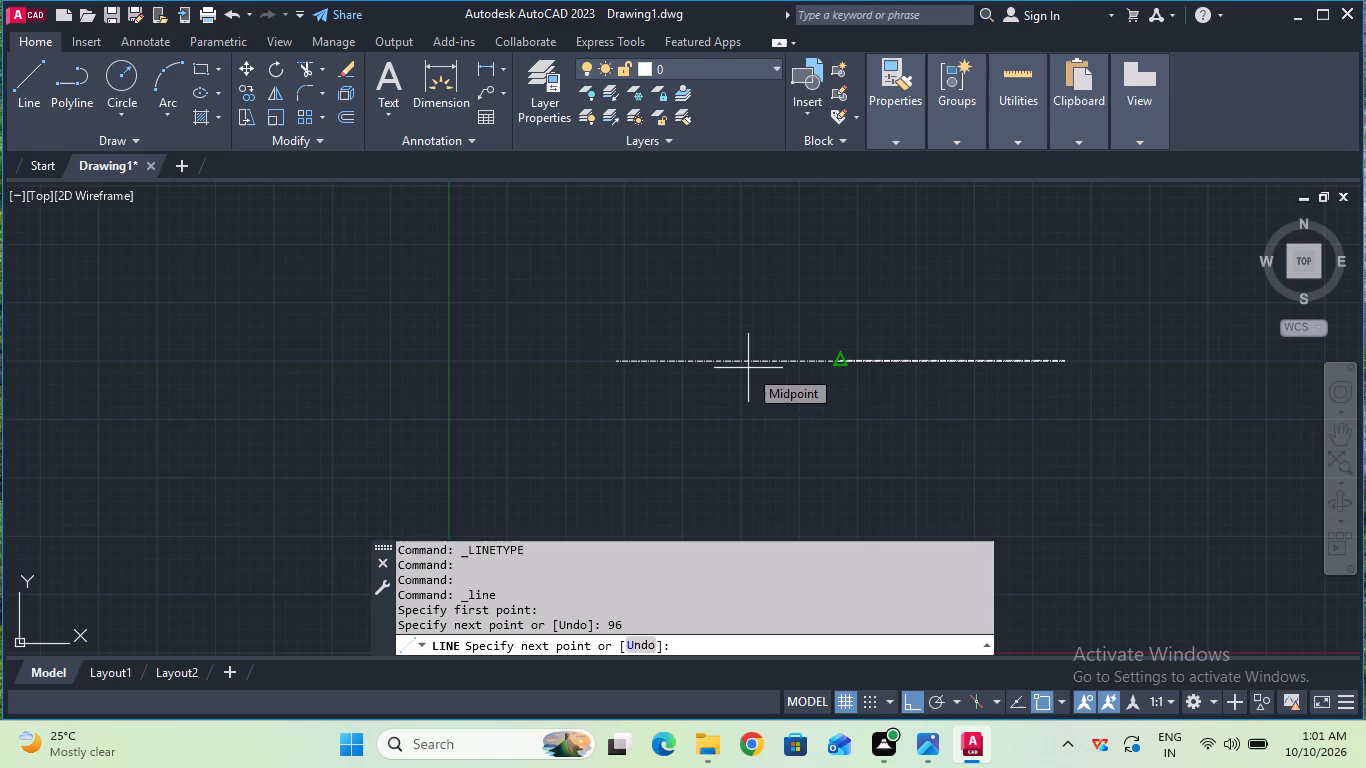
pyautogui.press('Escape')
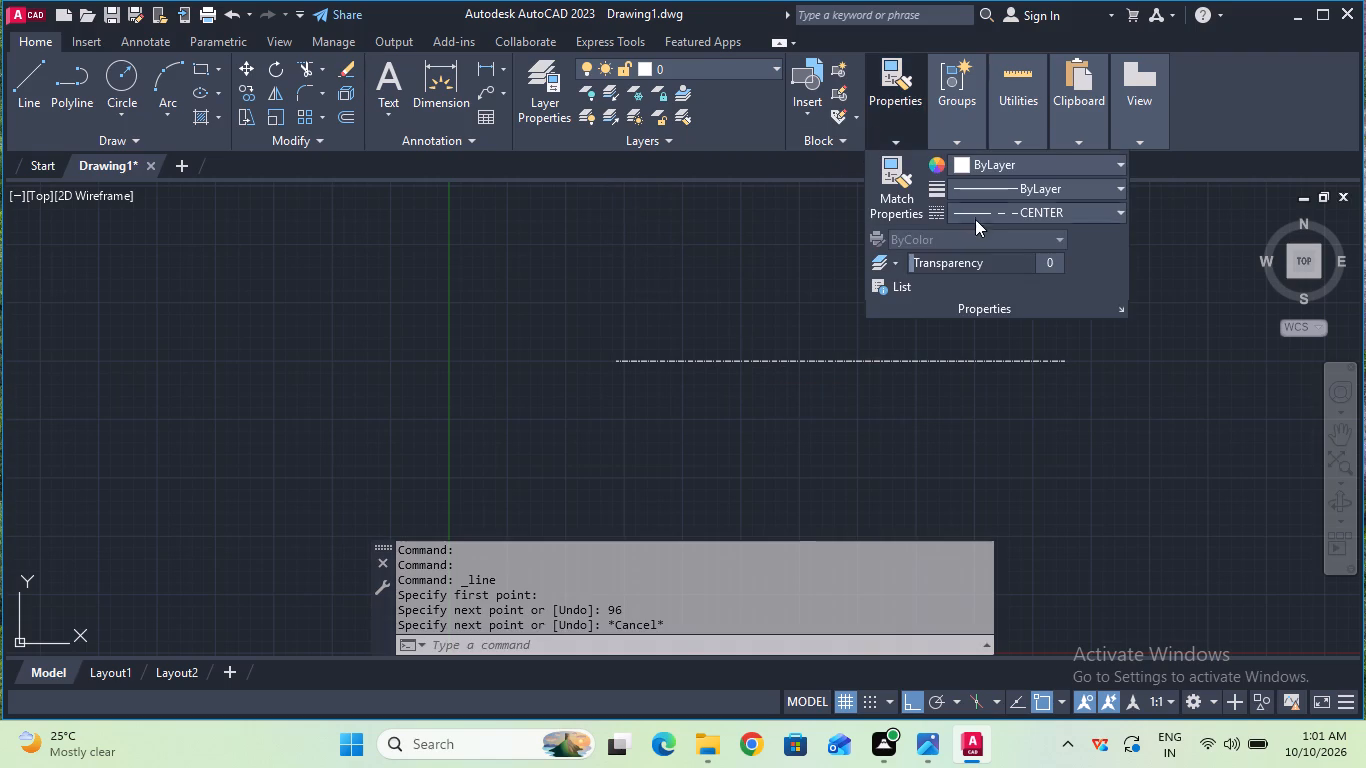
# Set the current linetype back to ByLayer and draw a circle of radius 7.5 mm centred on the centre line's left end.
pyautogui.click(976, 219)
pyautogui.click(985, 237)
pyautogui.click(132, 77)
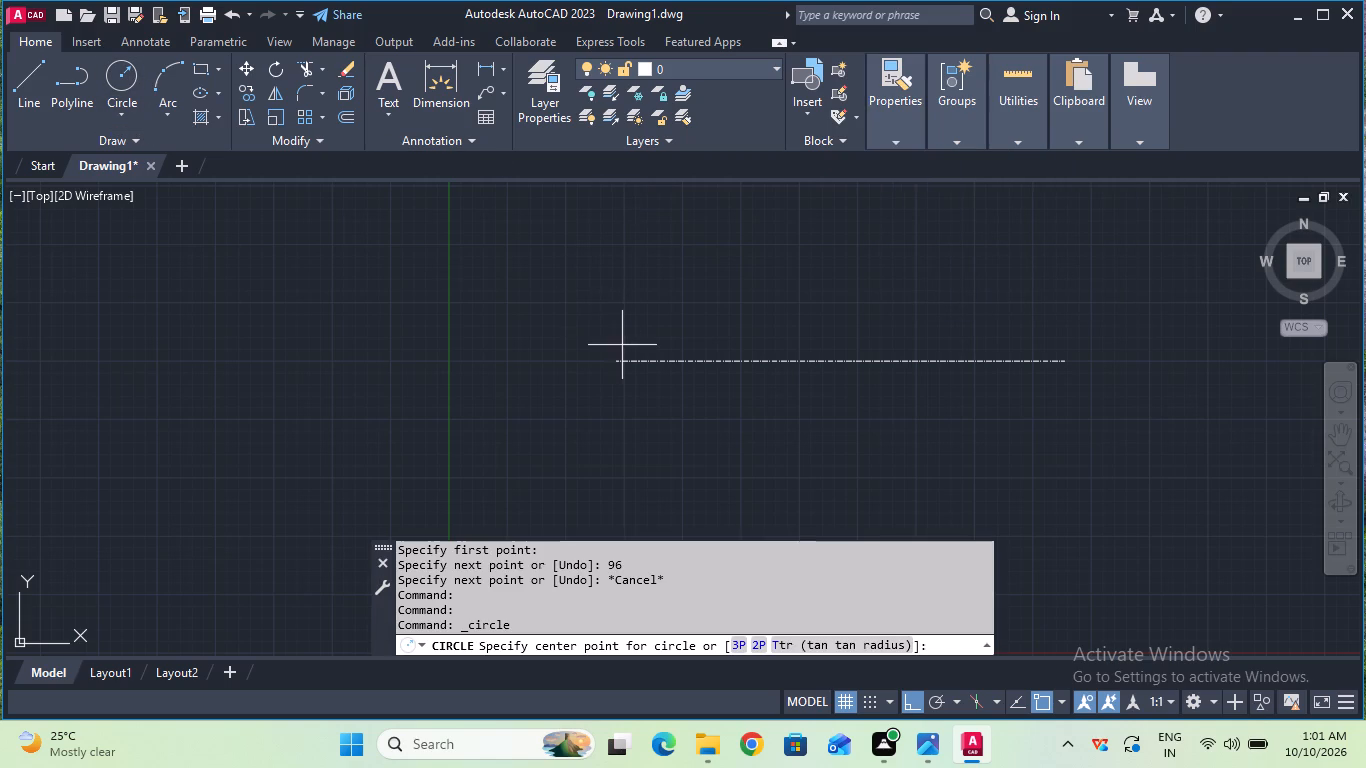
pyautogui.click(621, 365)
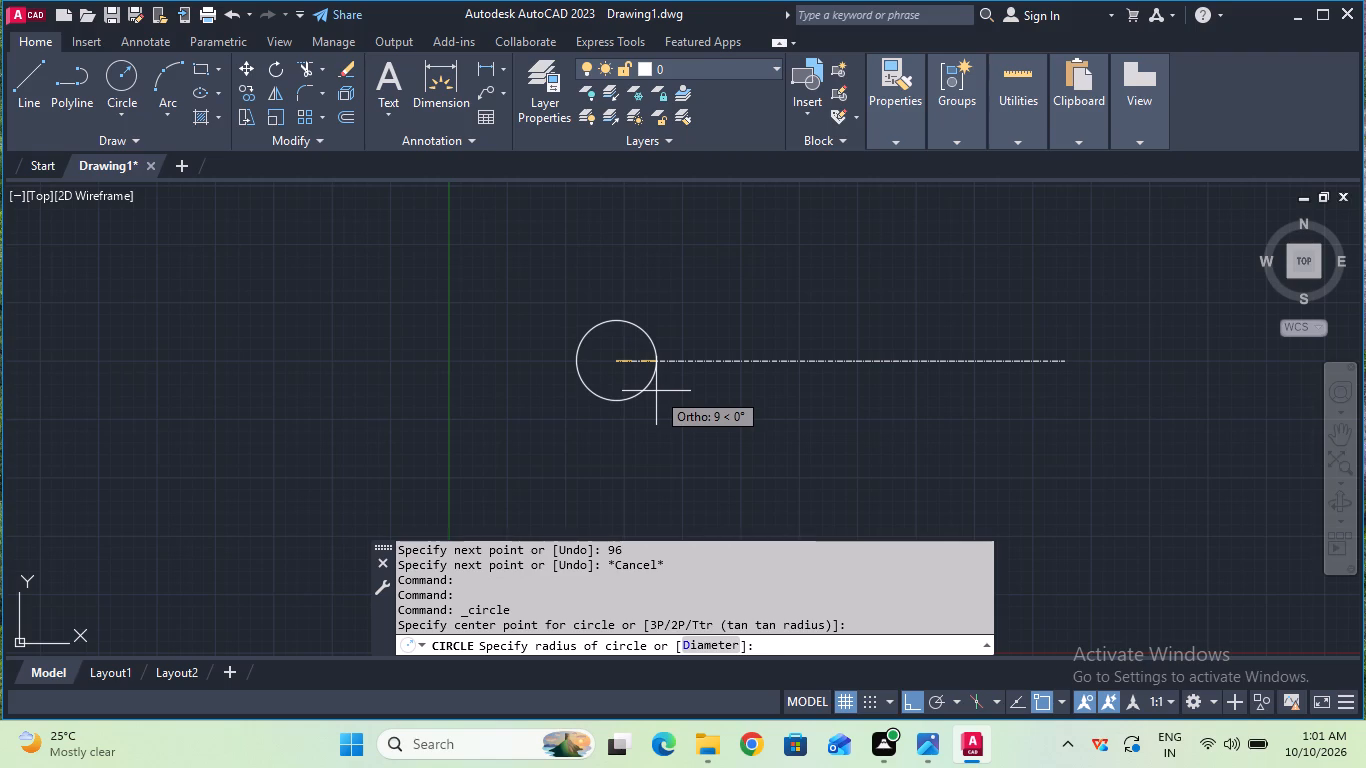
pyautogui.write('7.5')
pyautogui.press('Return')
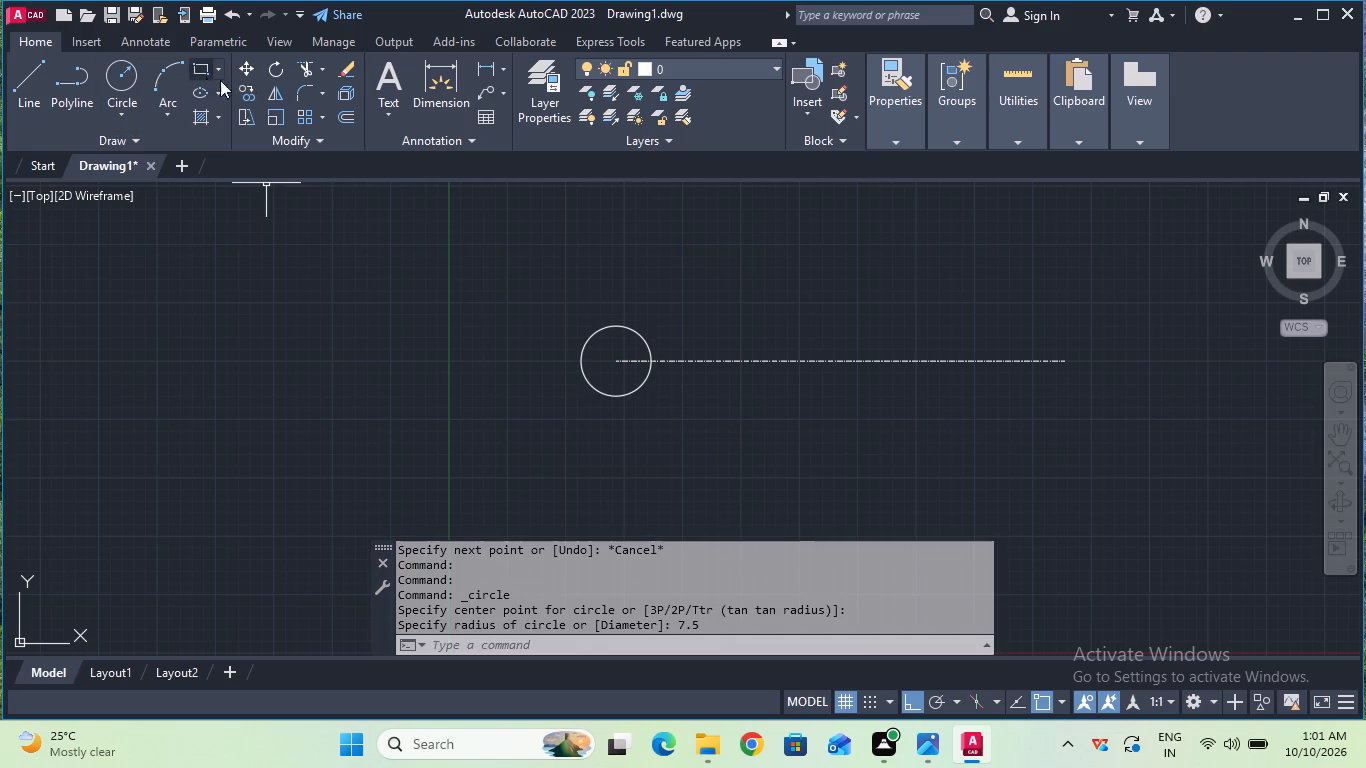
# Check the circle's diameter with a linear dimension across its left and right quadrants, without placing the dimension.
pyautogui.click(481, 74)
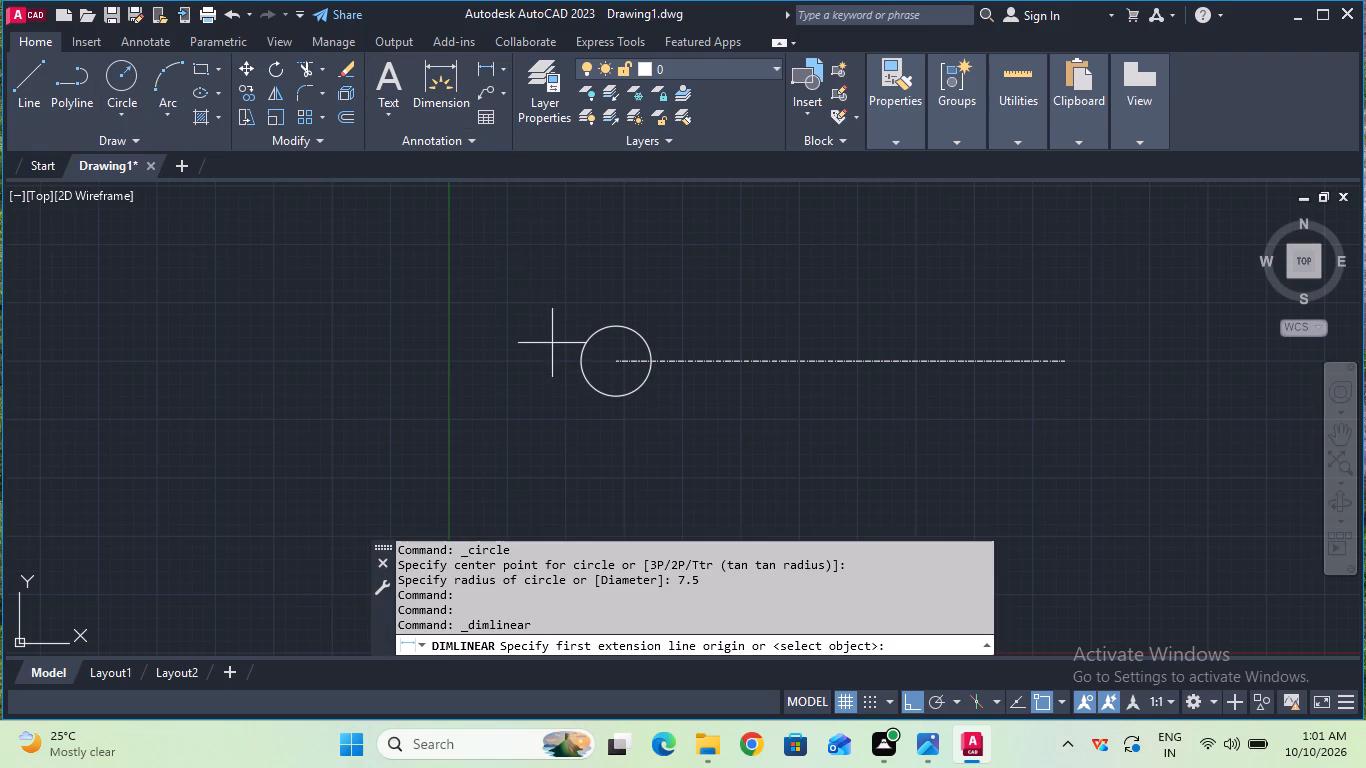
pyautogui.click(582, 363)
pyautogui.click(646, 361)
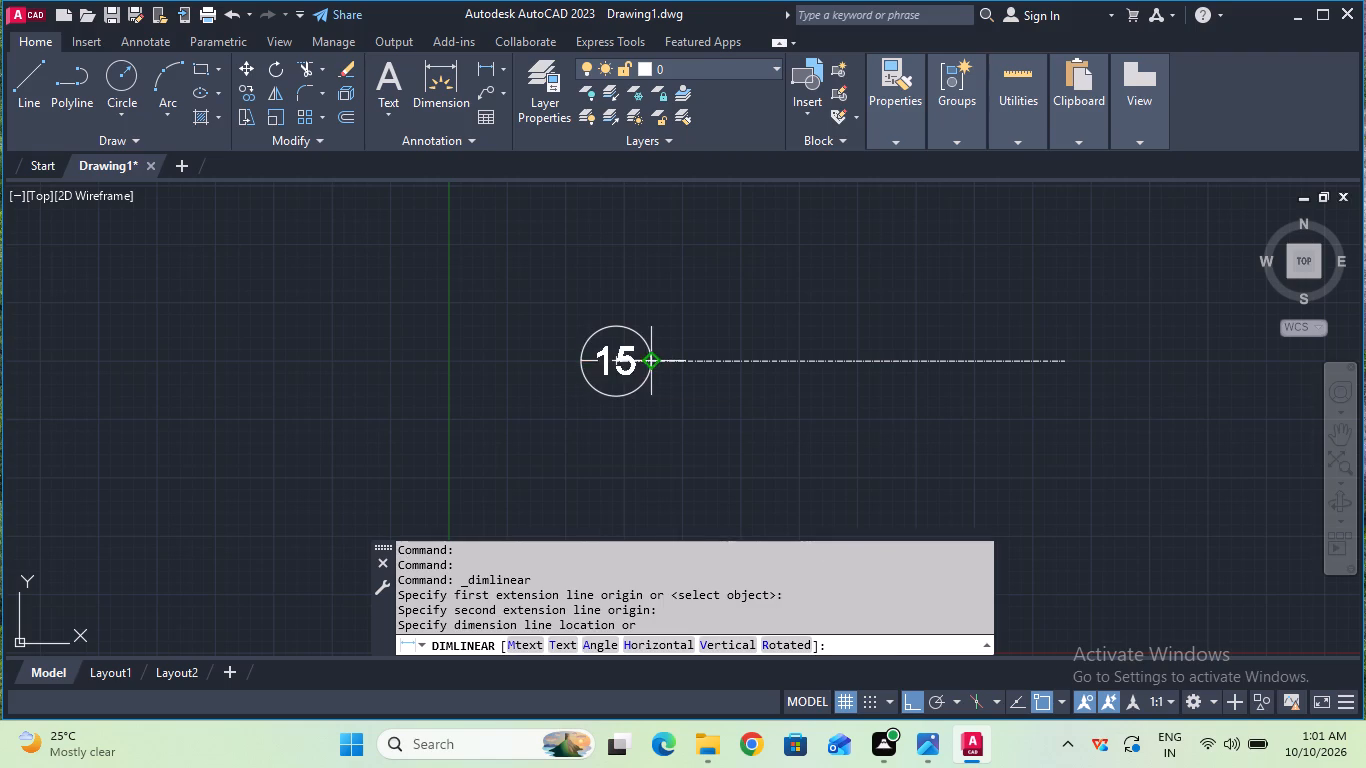
pyautogui.press('Escape')
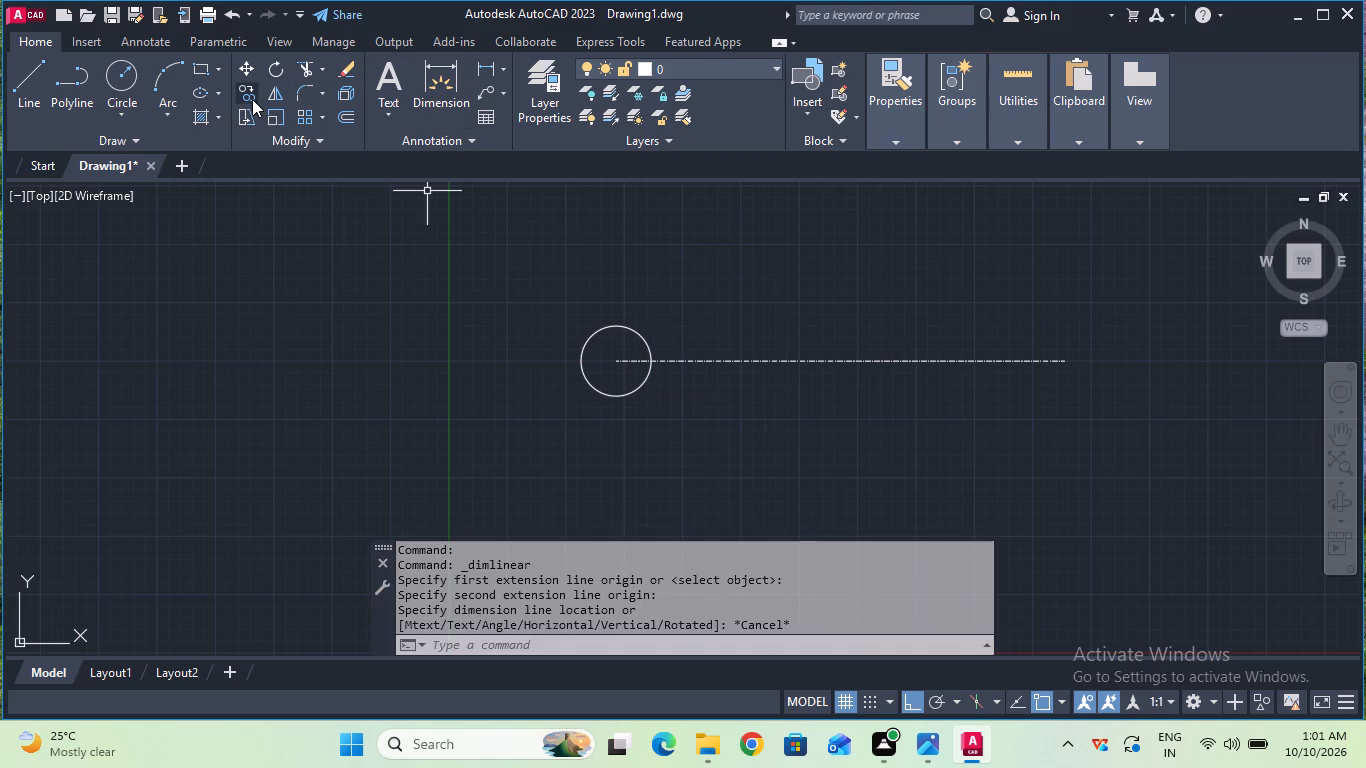
# Copy the circle 96 mm along the centre line from its centre to the line's right end.
pyautogui.click(252, 99)
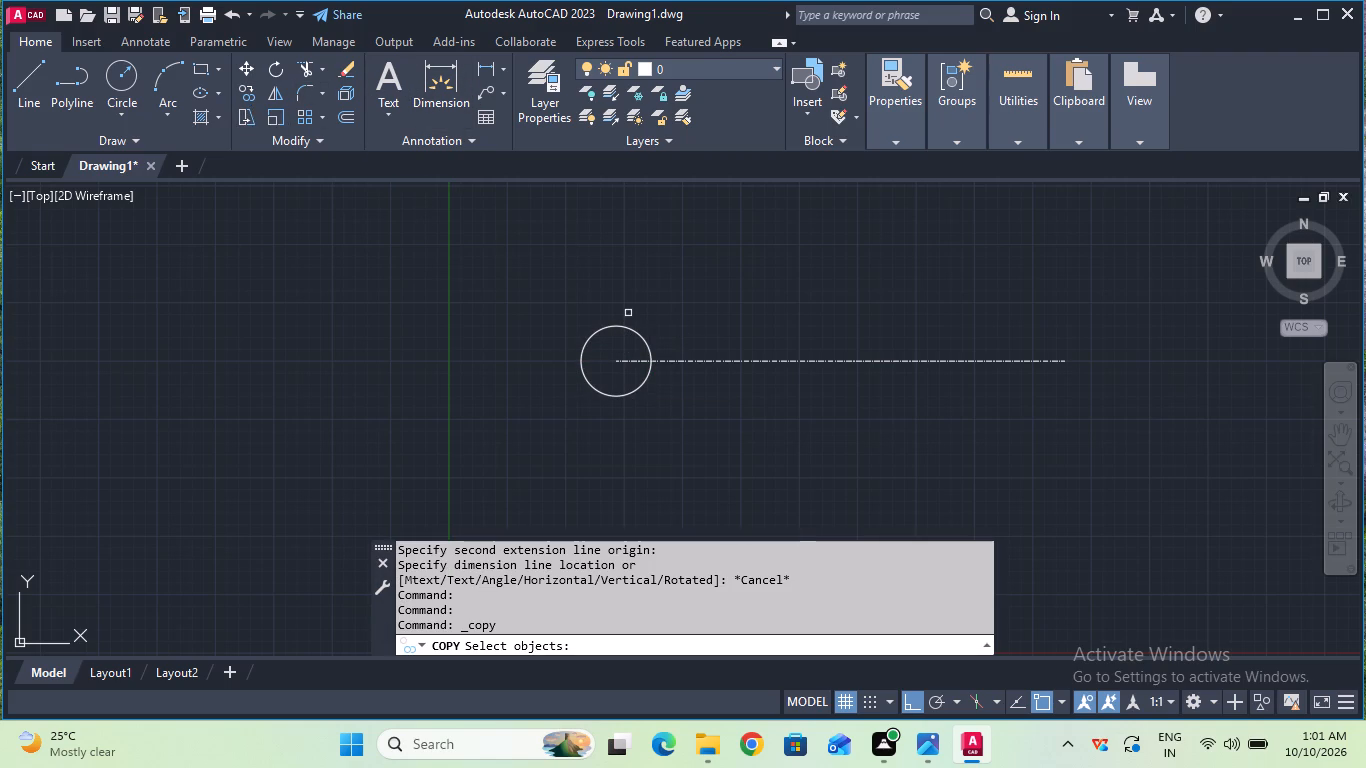
pyautogui.click(629, 330)
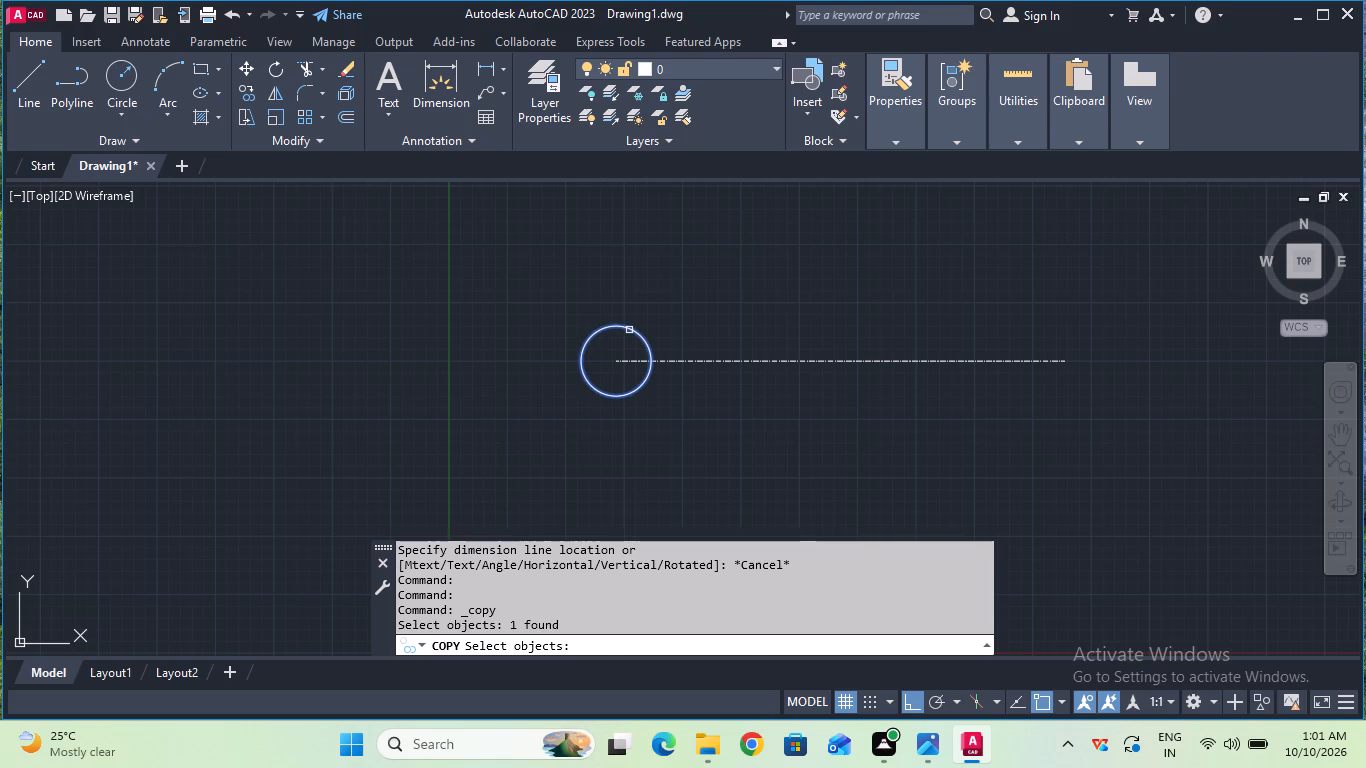
pyautogui.press('Return')
pyautogui.click(620, 361)
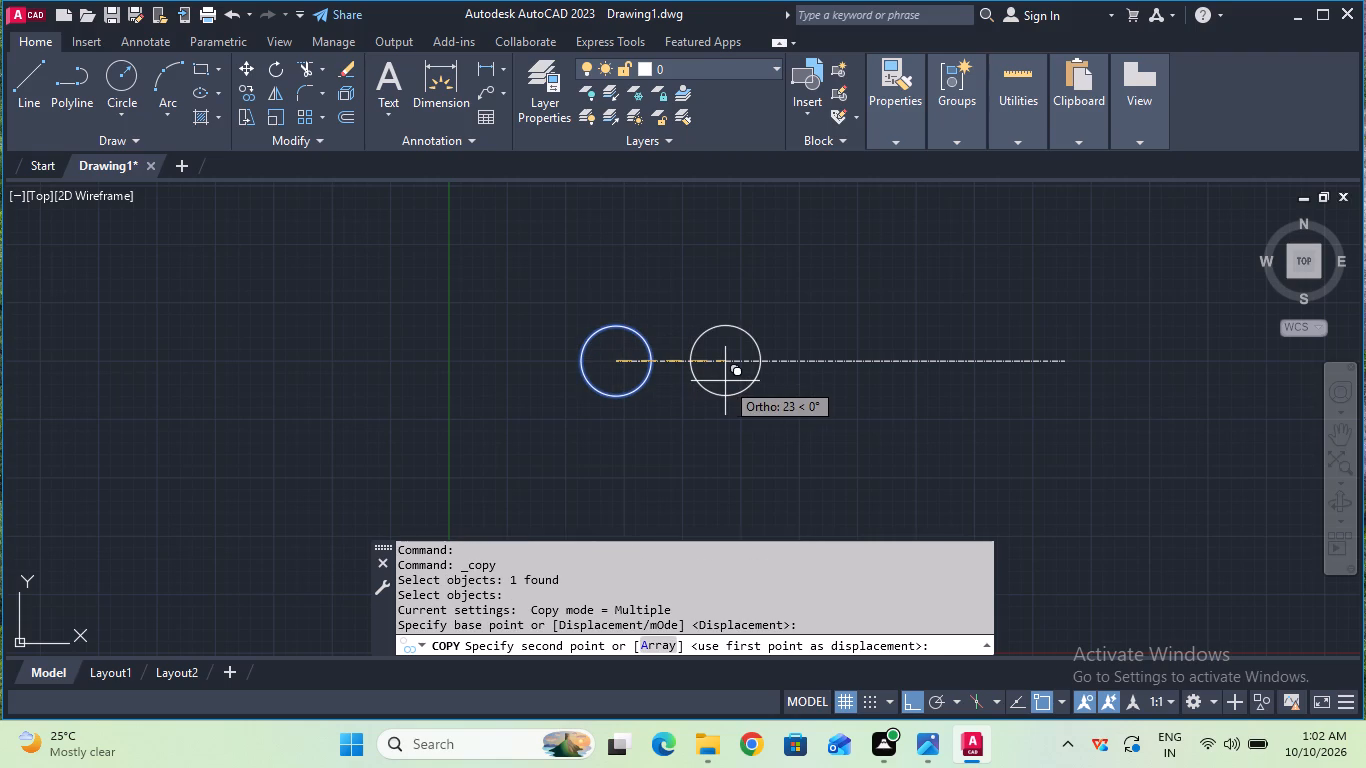
pyautogui.write('96')
pyautogui.press('Return')
pyautogui.press('Escape')
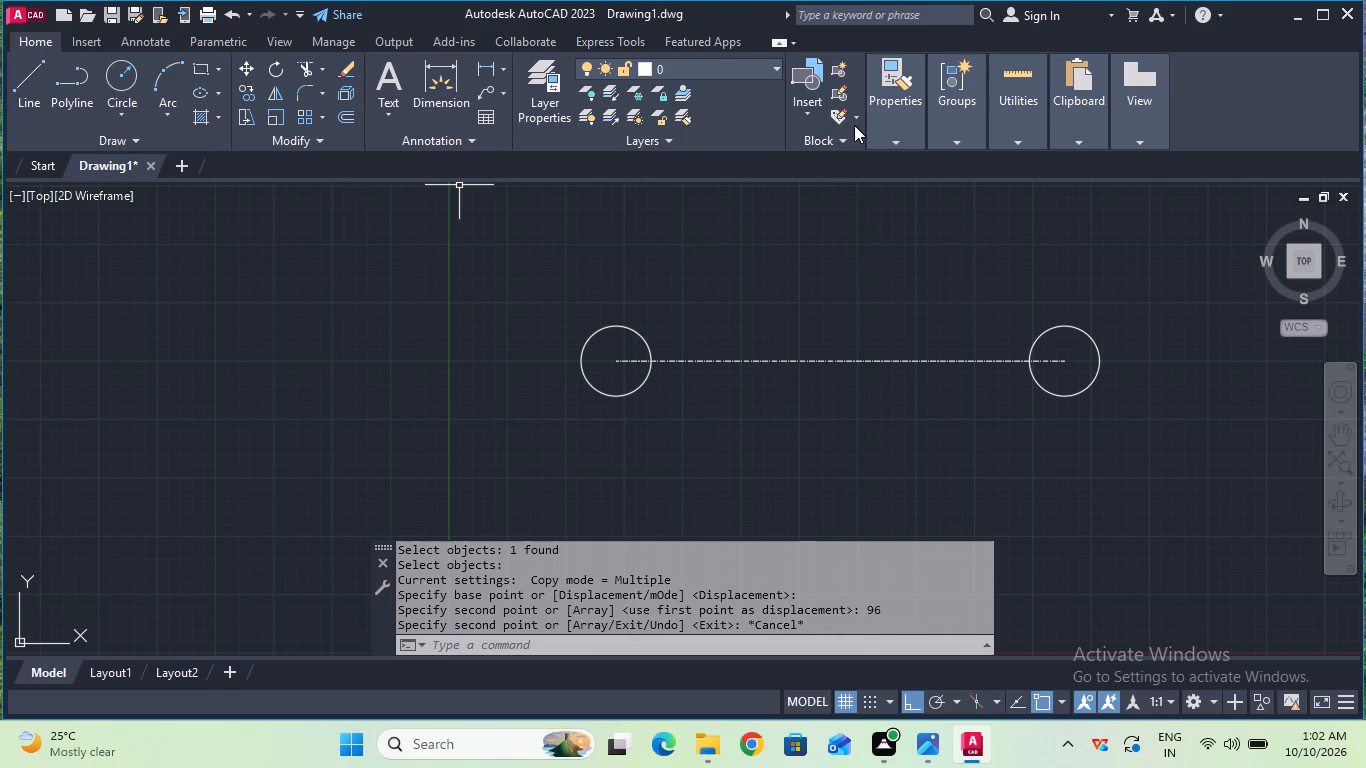
# Make CENTER the current linetype and draw a 48 mm vertical centre line upward from the horizontal centre line's midpoint.
pyautogui.click(972, 208)
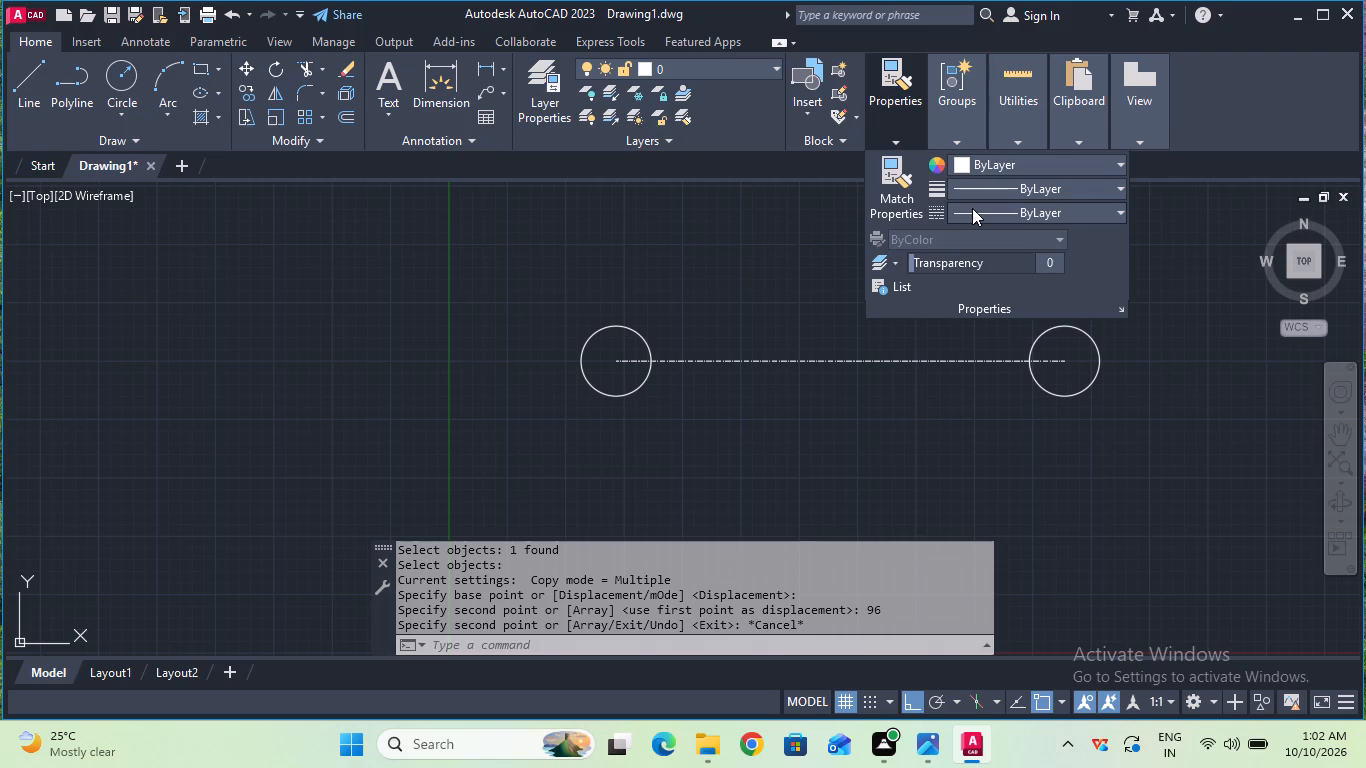
pyautogui.click(988, 273)
pyautogui.click(47, 83)
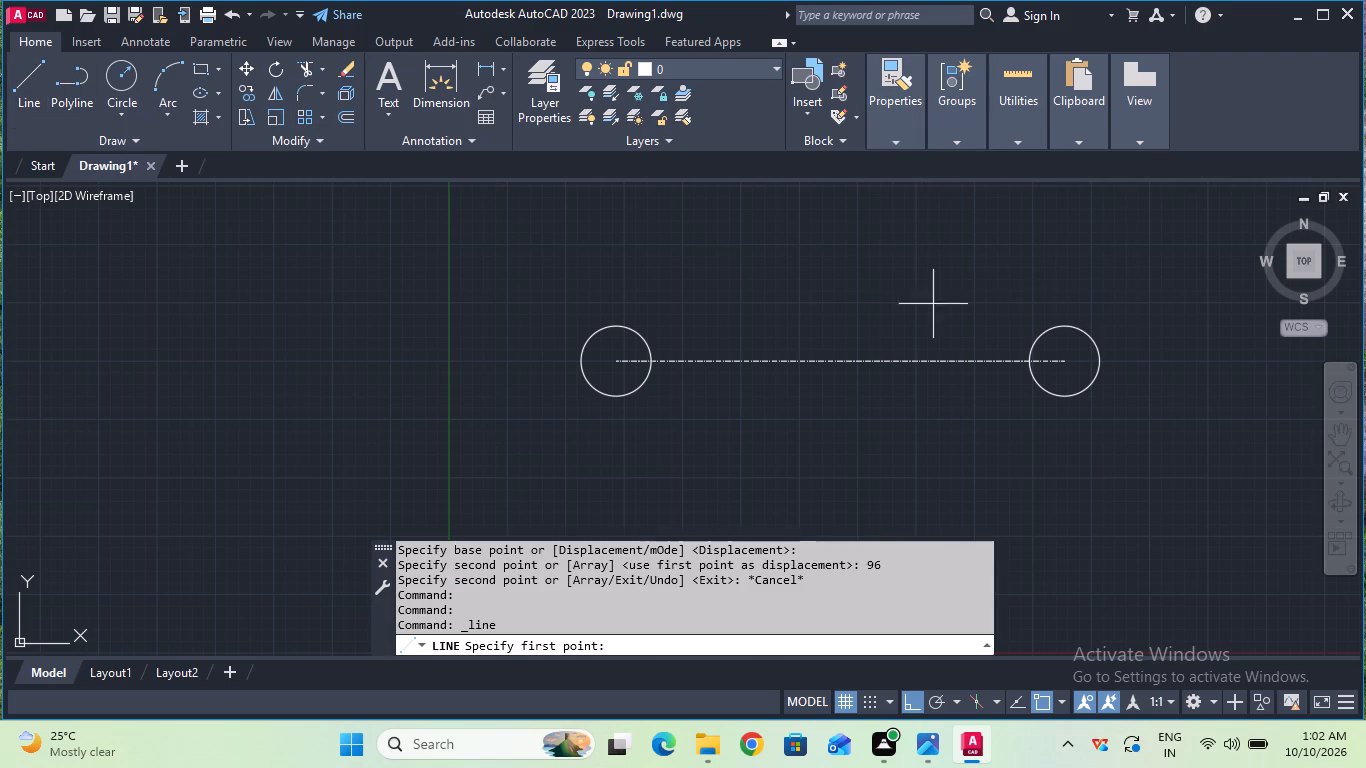
pyautogui.click(839, 356)
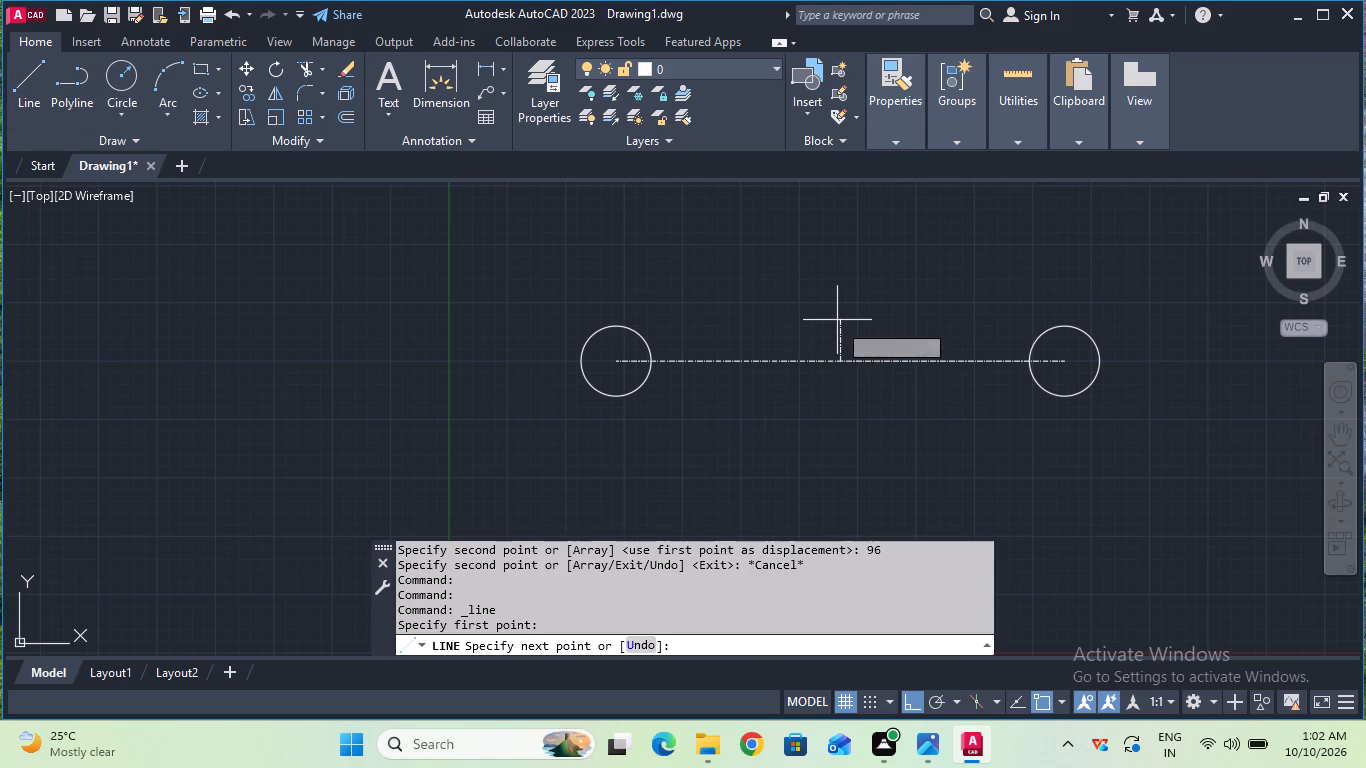
pyautogui.write('48')
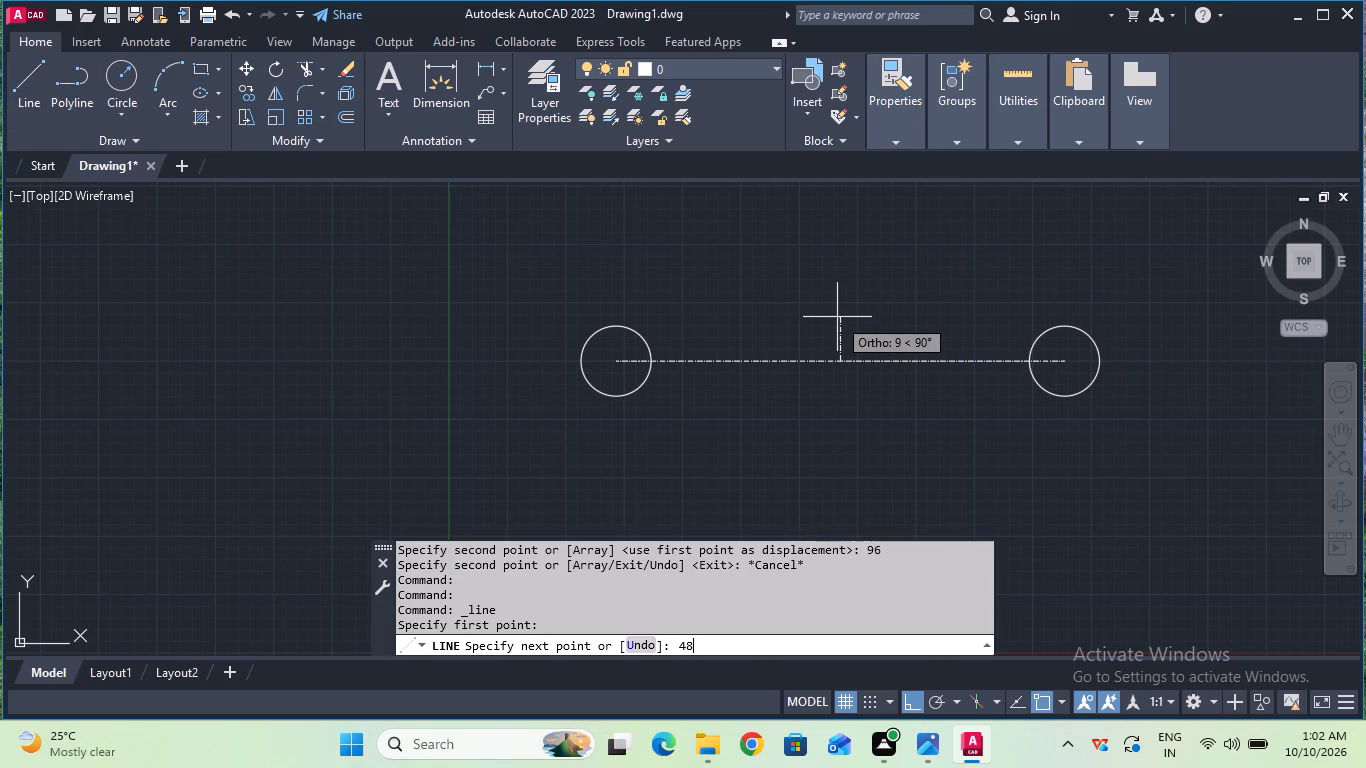
pyautogui.press('Return')
pyautogui.press('Escape')
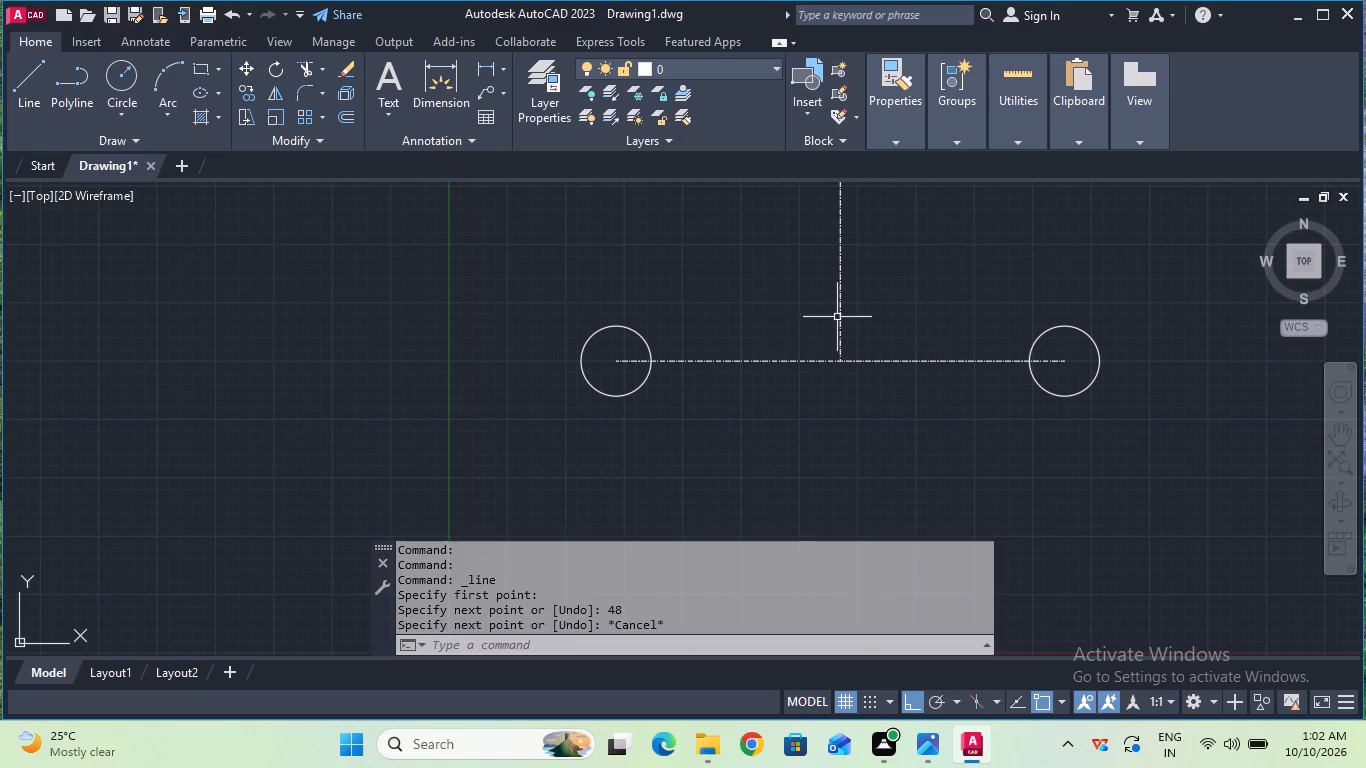
# Set the current linetype back to ByLayer and draw a circle of radius 7.5 mm centred on the vertical centre line's top end.
pyautogui.scroll(-2, 813, 269)
pyautogui.moveTo(813, 269); pyautogui.dragTo(799, 369, button='middle')
pyautogui.scroll(1, 799, 369)
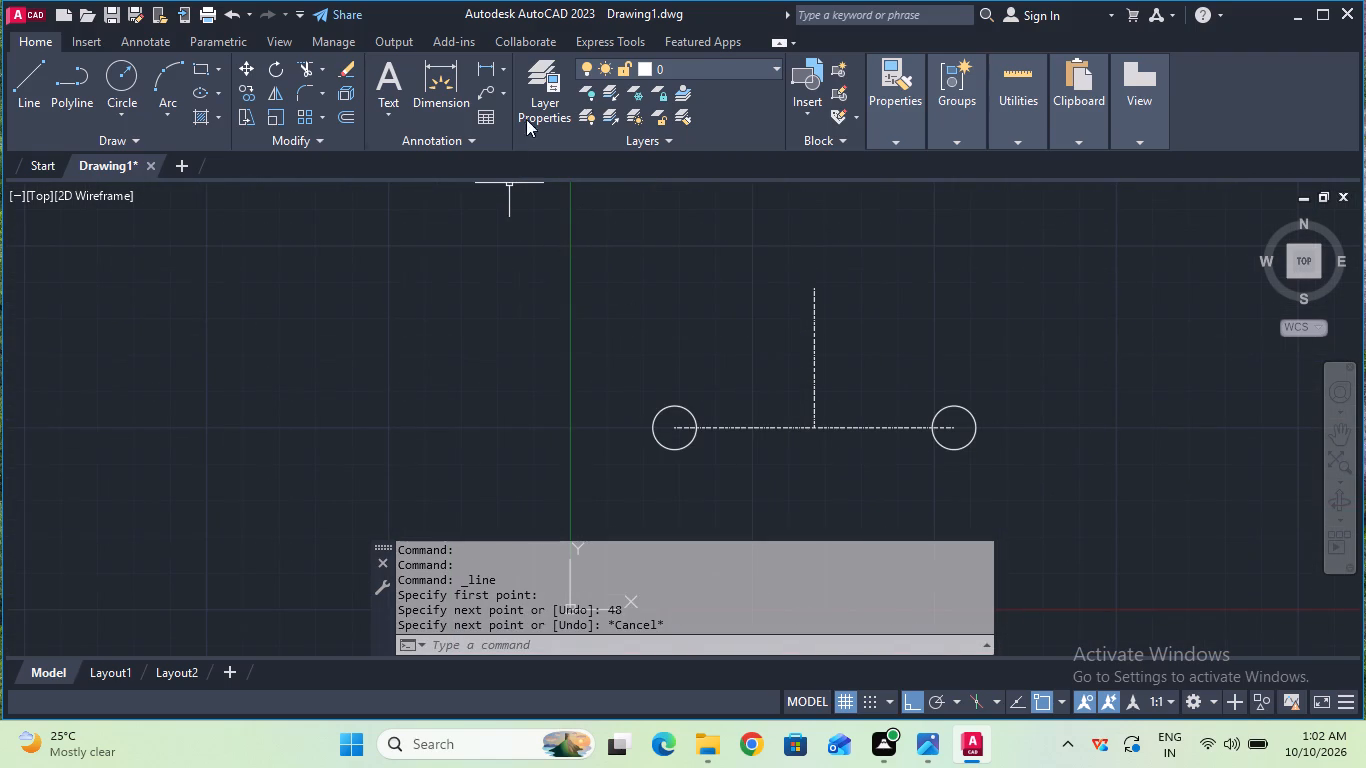
pyautogui.click(958, 210)
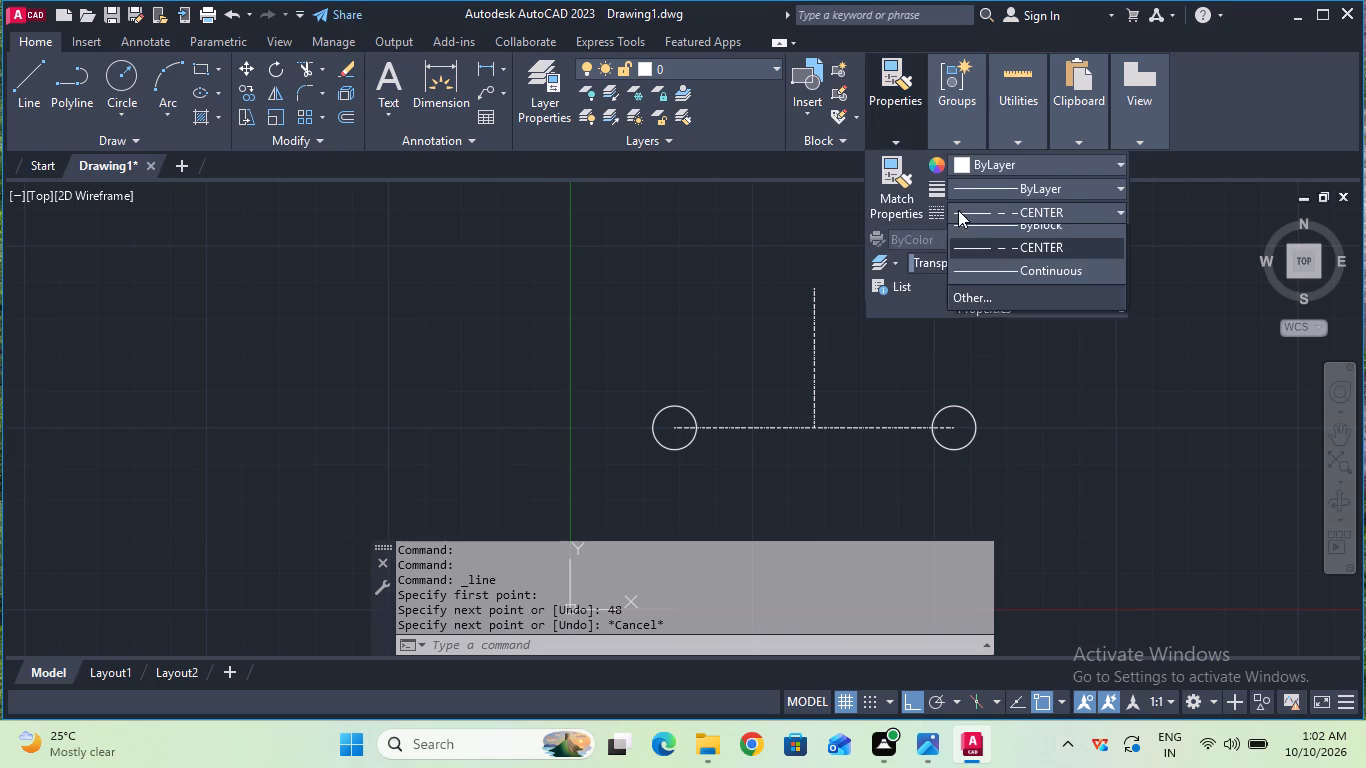
pyautogui.click(977, 235)
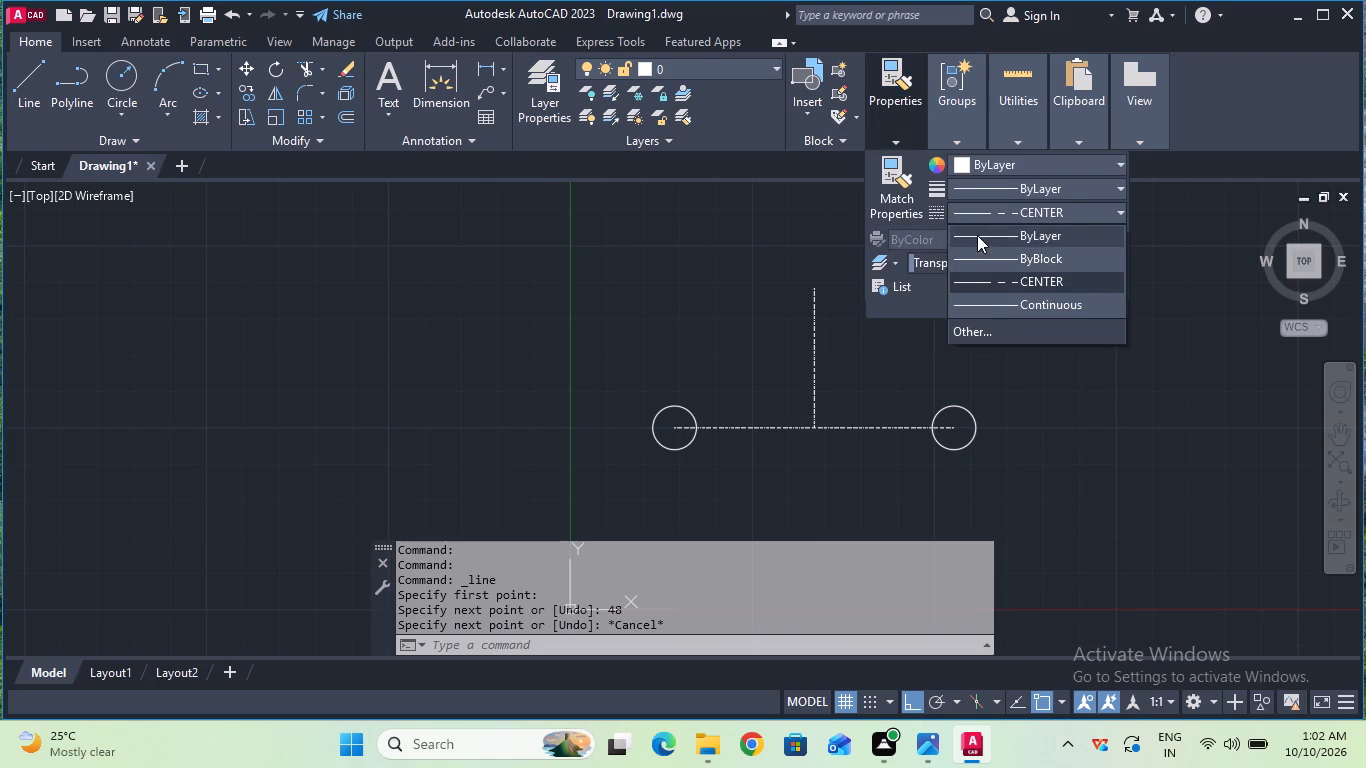
pyautogui.click(118, 86)
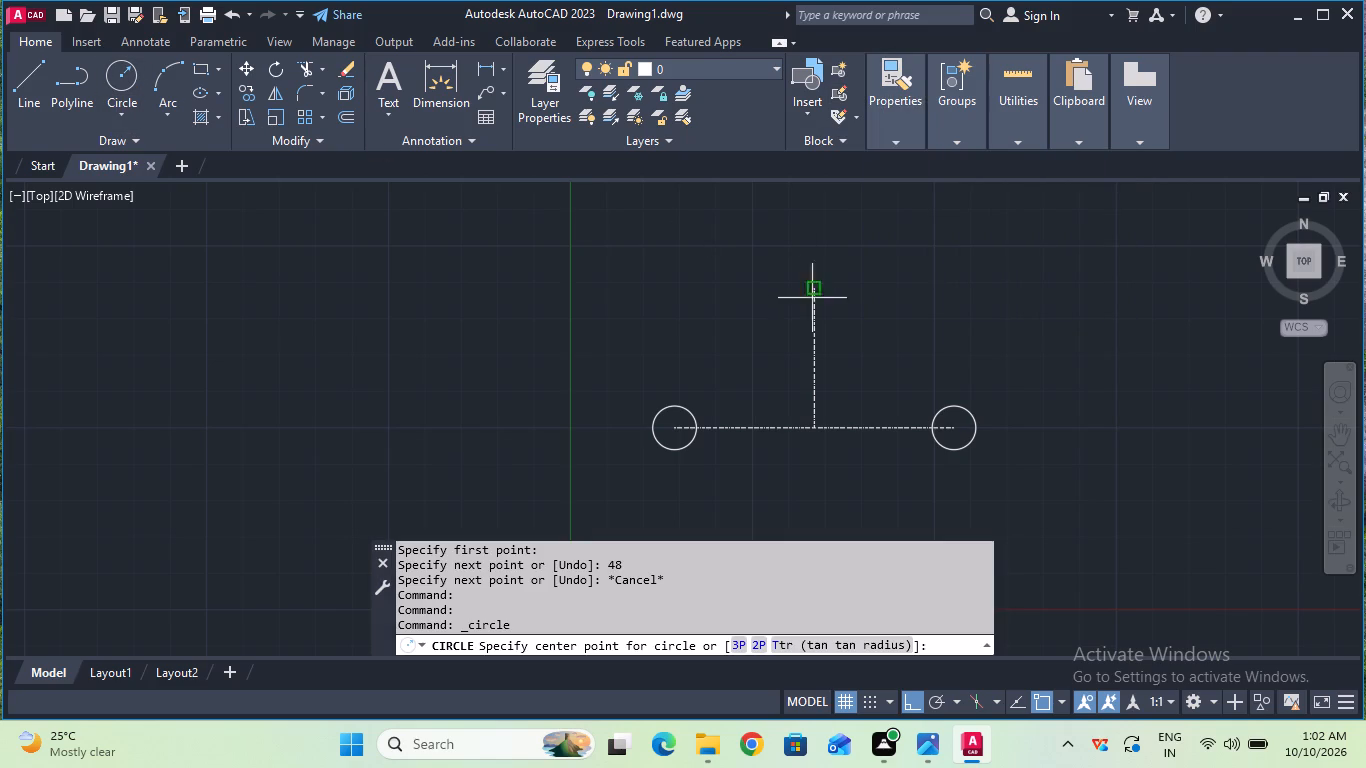
pyautogui.click(812, 292)
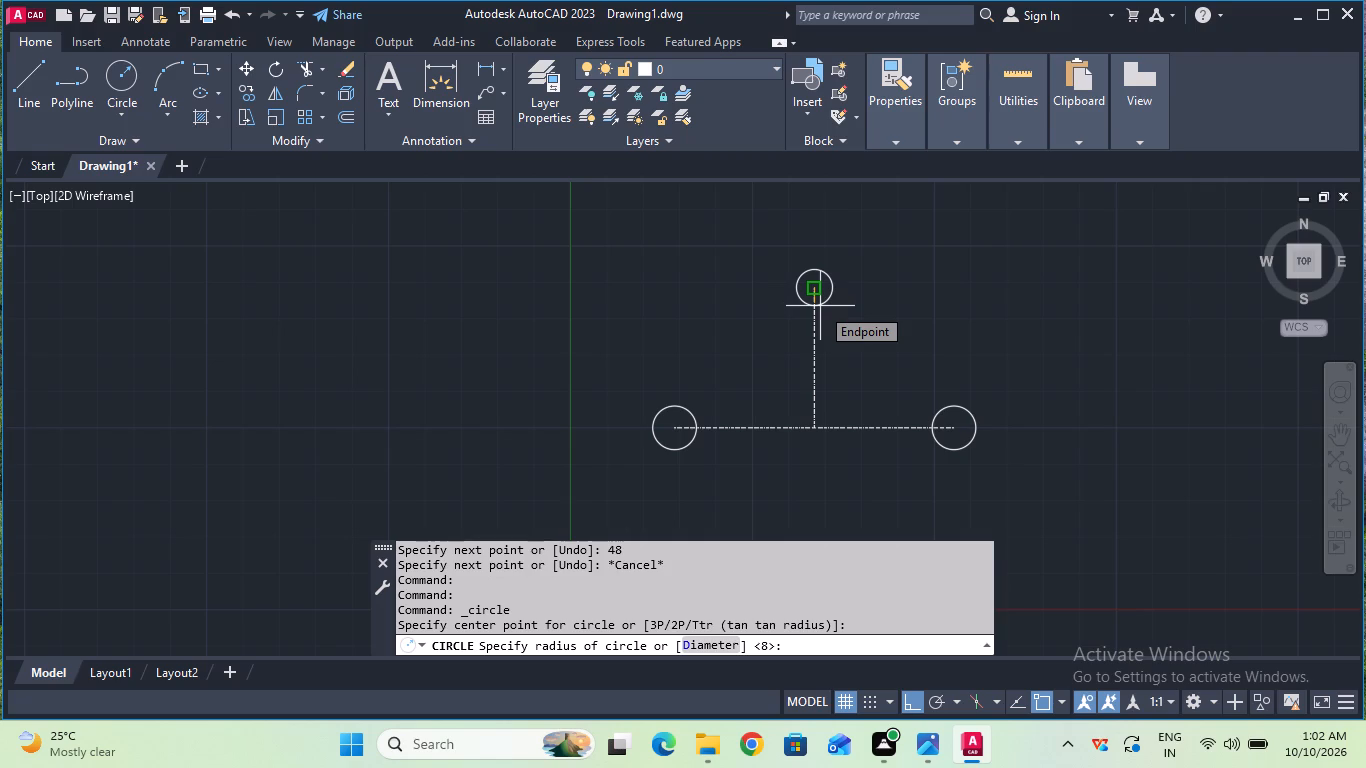
pyautogui.press('7')
pyautogui.write('.5')
pyautogui.press('Return')
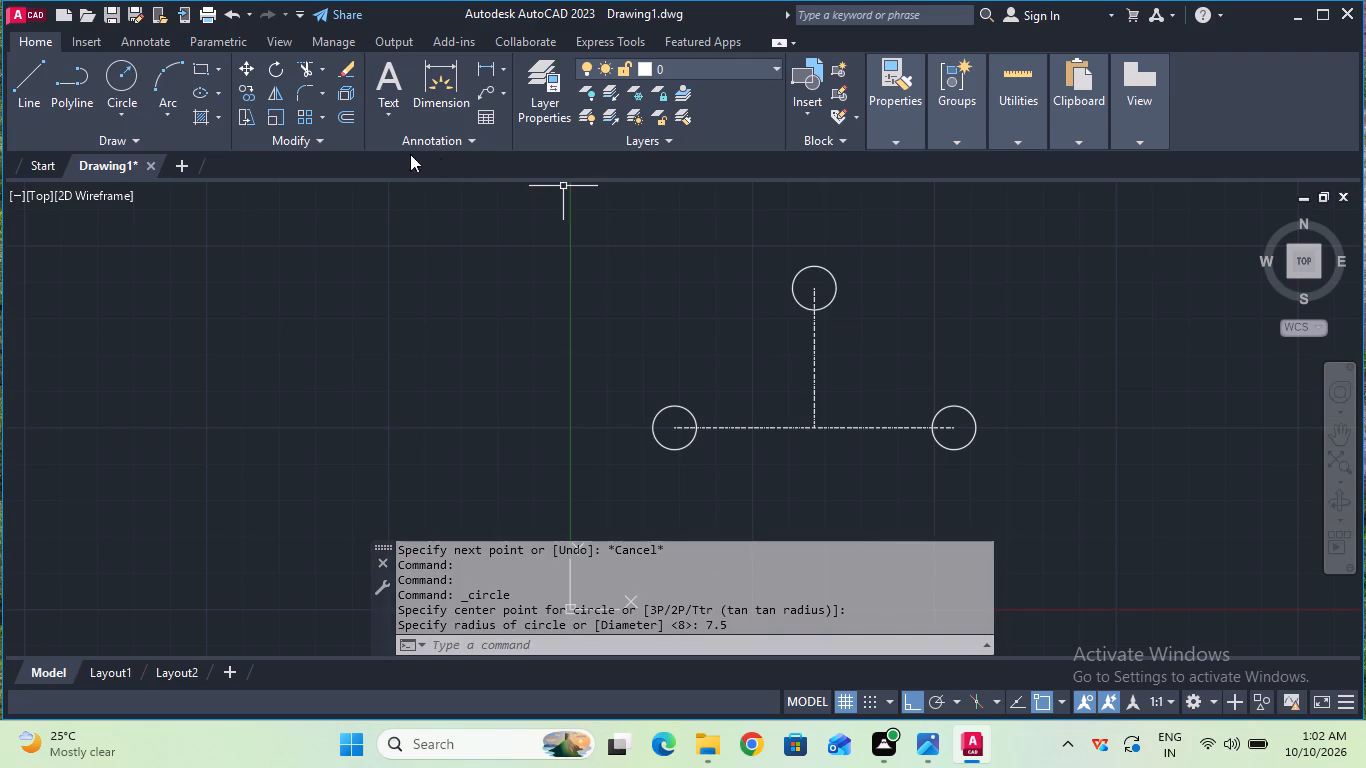
# Draw a concentric circle of radius 14 mm around the small circle at the vertical centre line's top end.
pyautogui.click(133, 84)
pyautogui.click(813, 289)
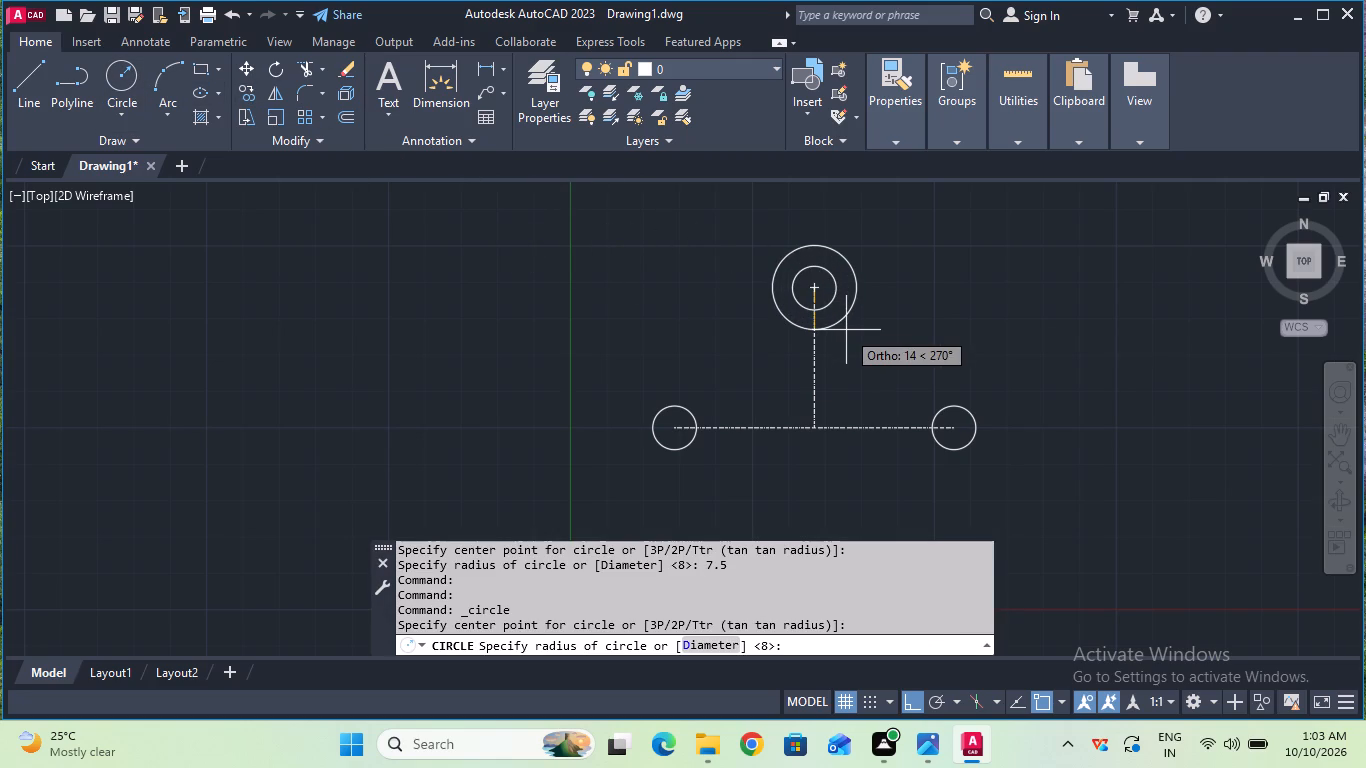
pyautogui.write('14')
pyautogui.press('Return')
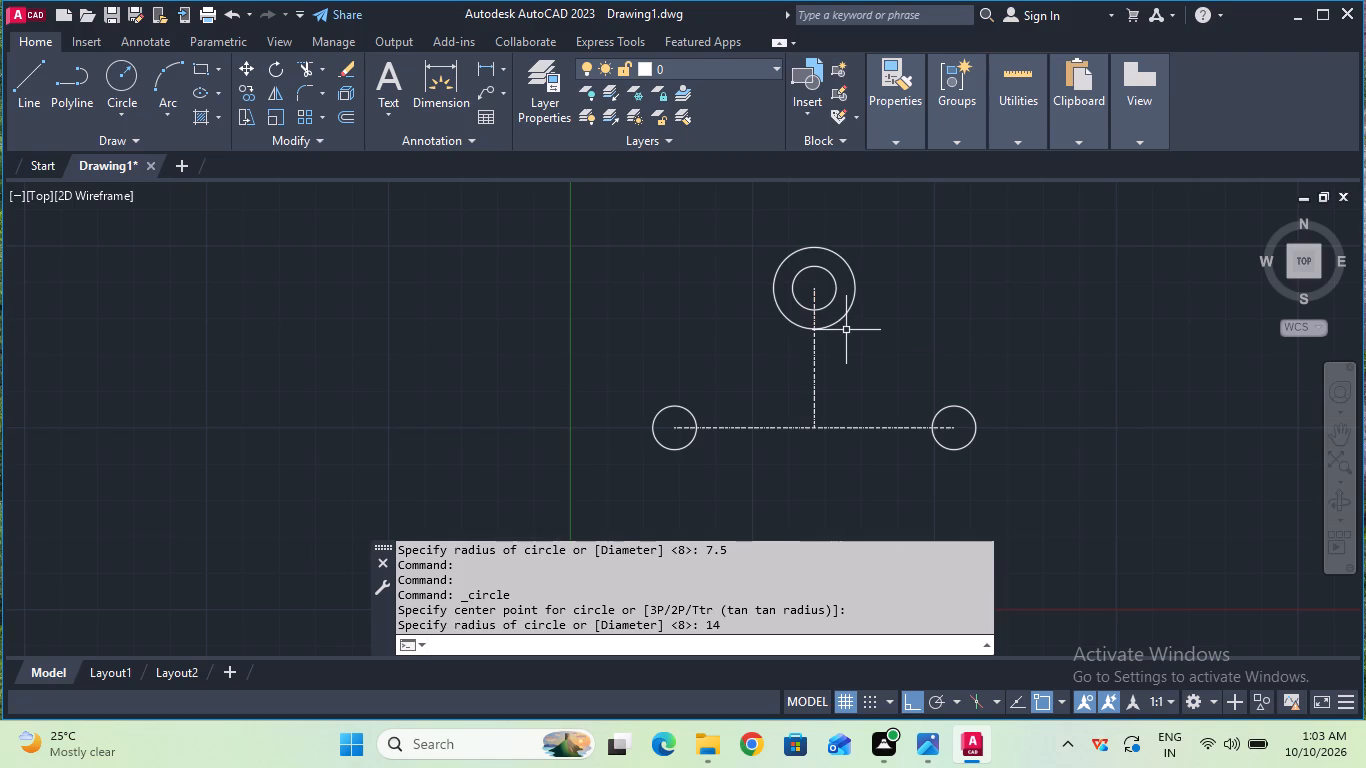
# Draw a concentric circle of radius 14 mm around the small circle at the horizontal centre line's left end.
pyautogui.click(127, 83)
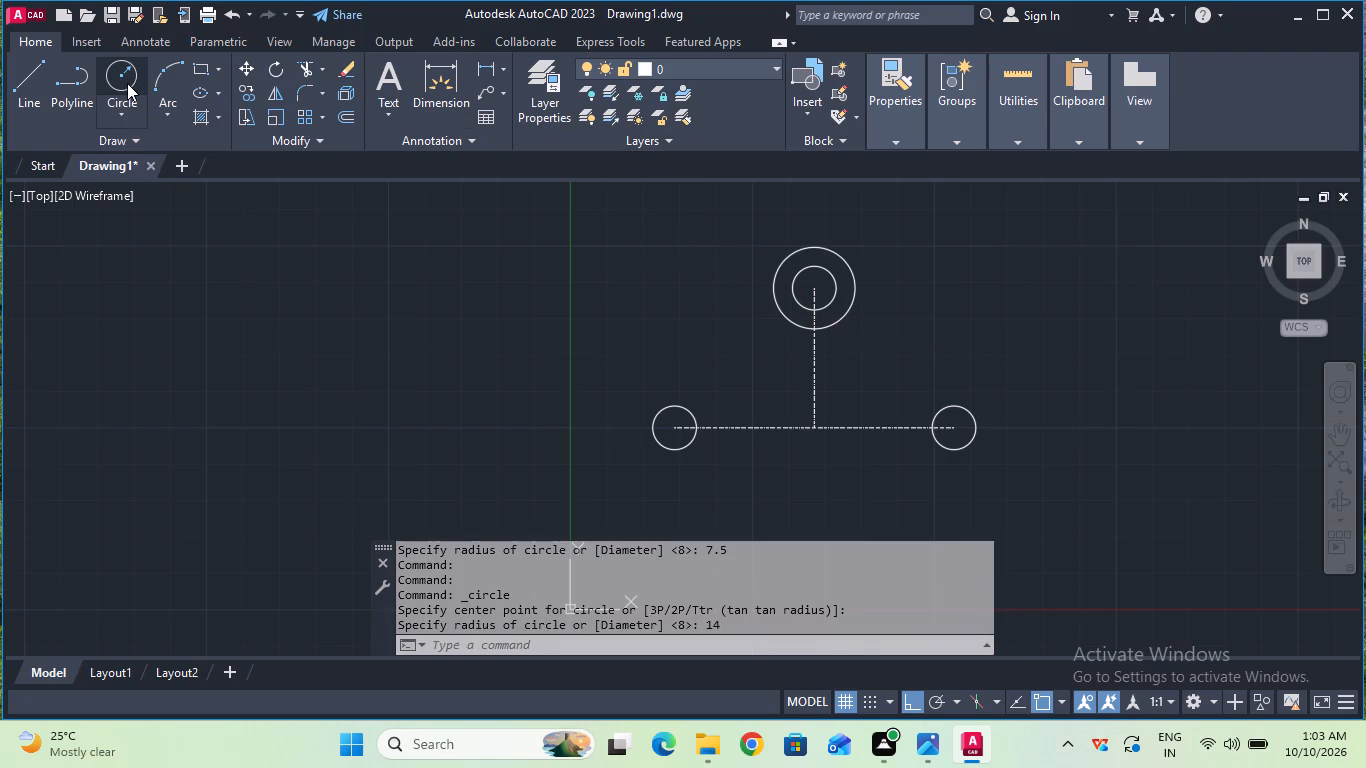
pyautogui.click(676, 431)
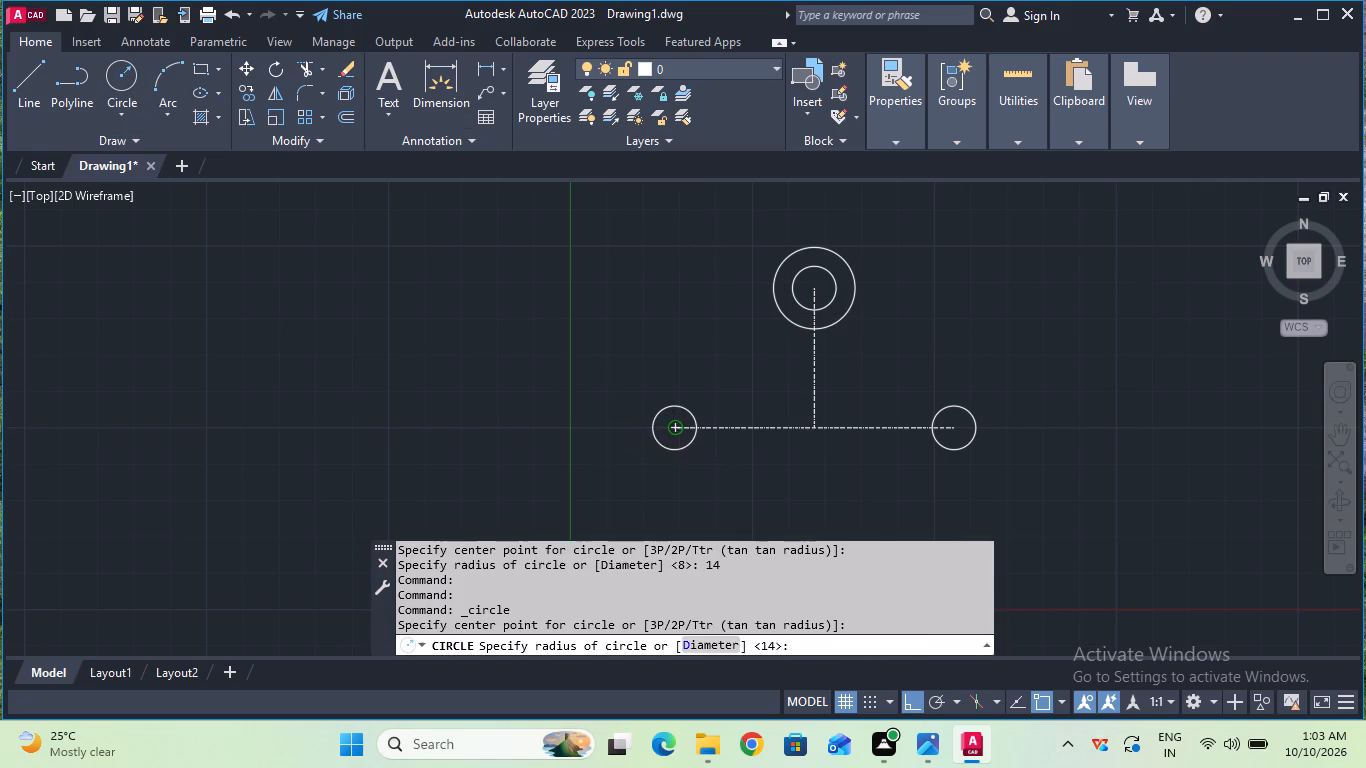
pyautogui.write('14')
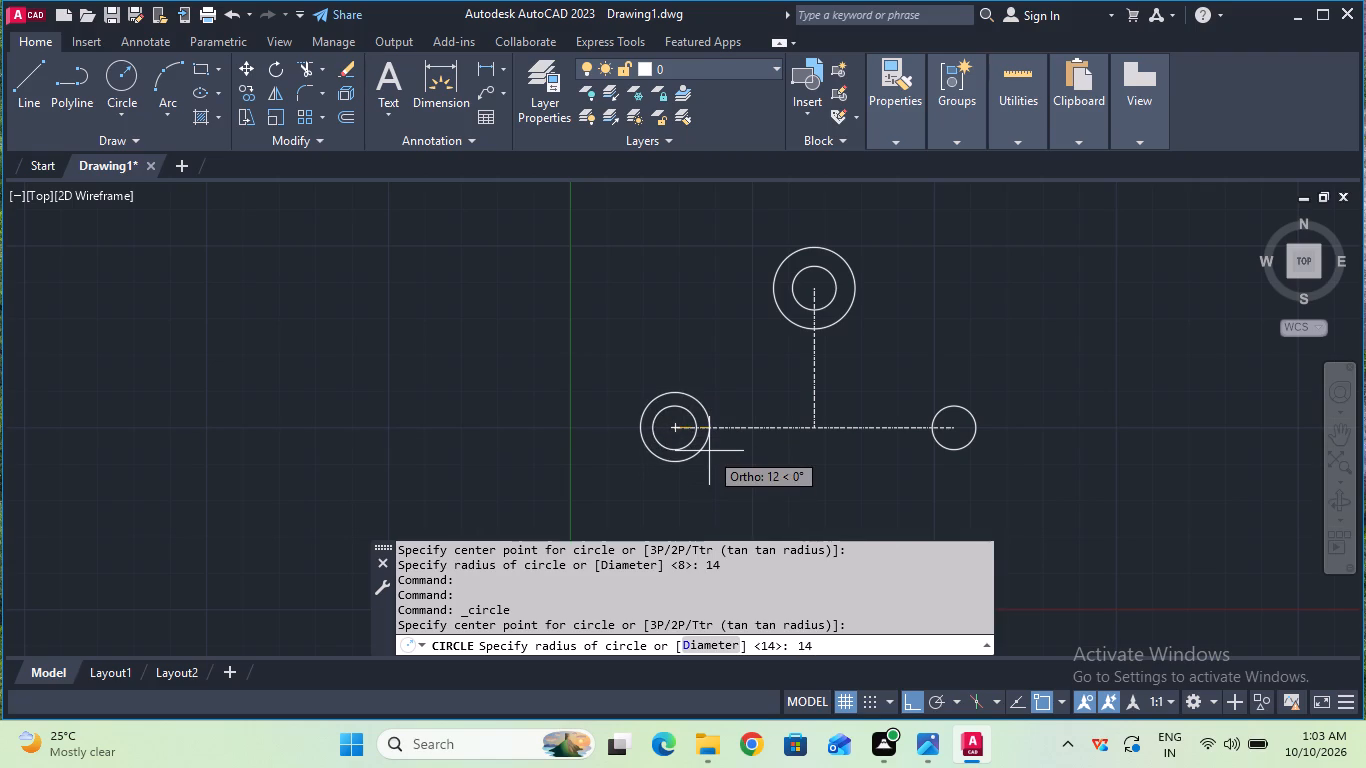
pyautogui.press('1')
pyautogui.press('BackSpace')
pyautogui.press('Return')
# Draw a concentric circle of radius 14 mm around the small circle at the horizontal centre line's right end.
pyautogui.scroll(2, 864, 364)
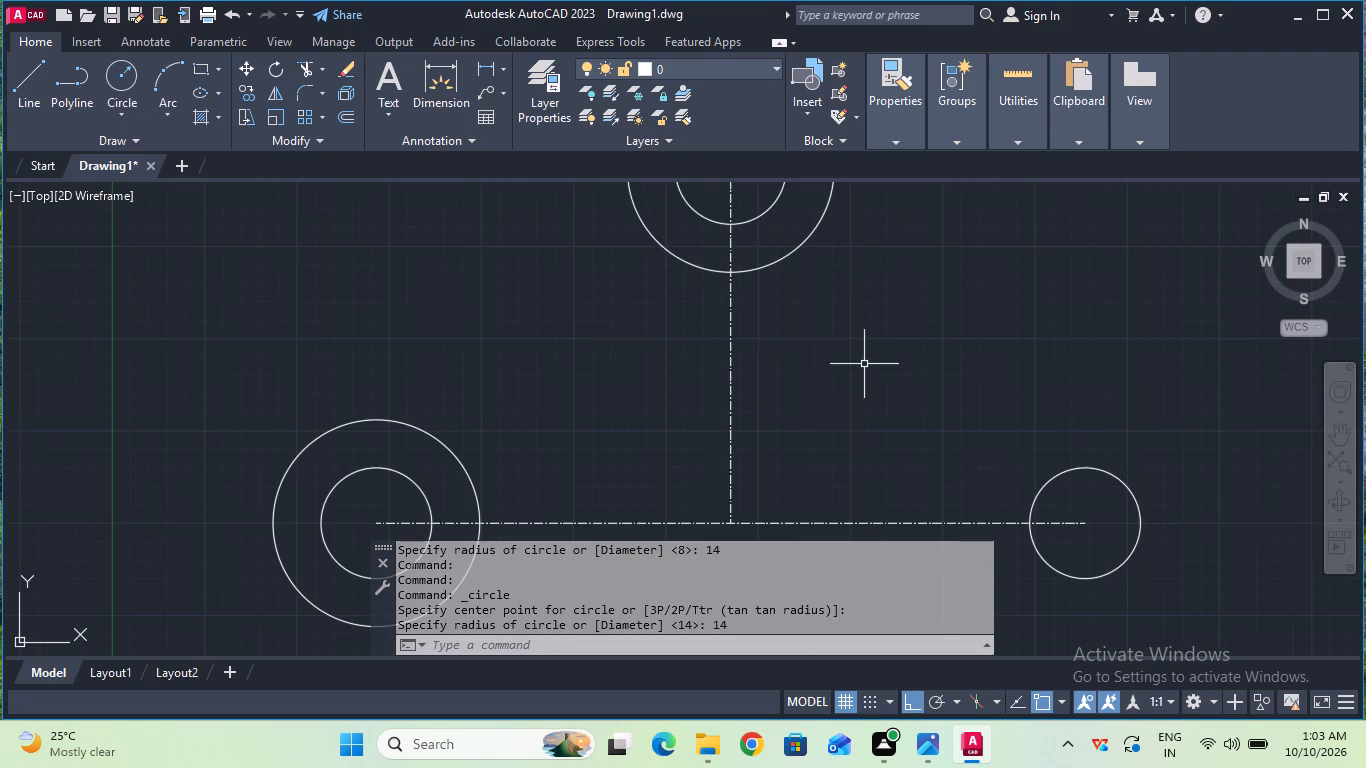
pyautogui.scroll(-1, 864, 364)
pyautogui.click(138, 94)
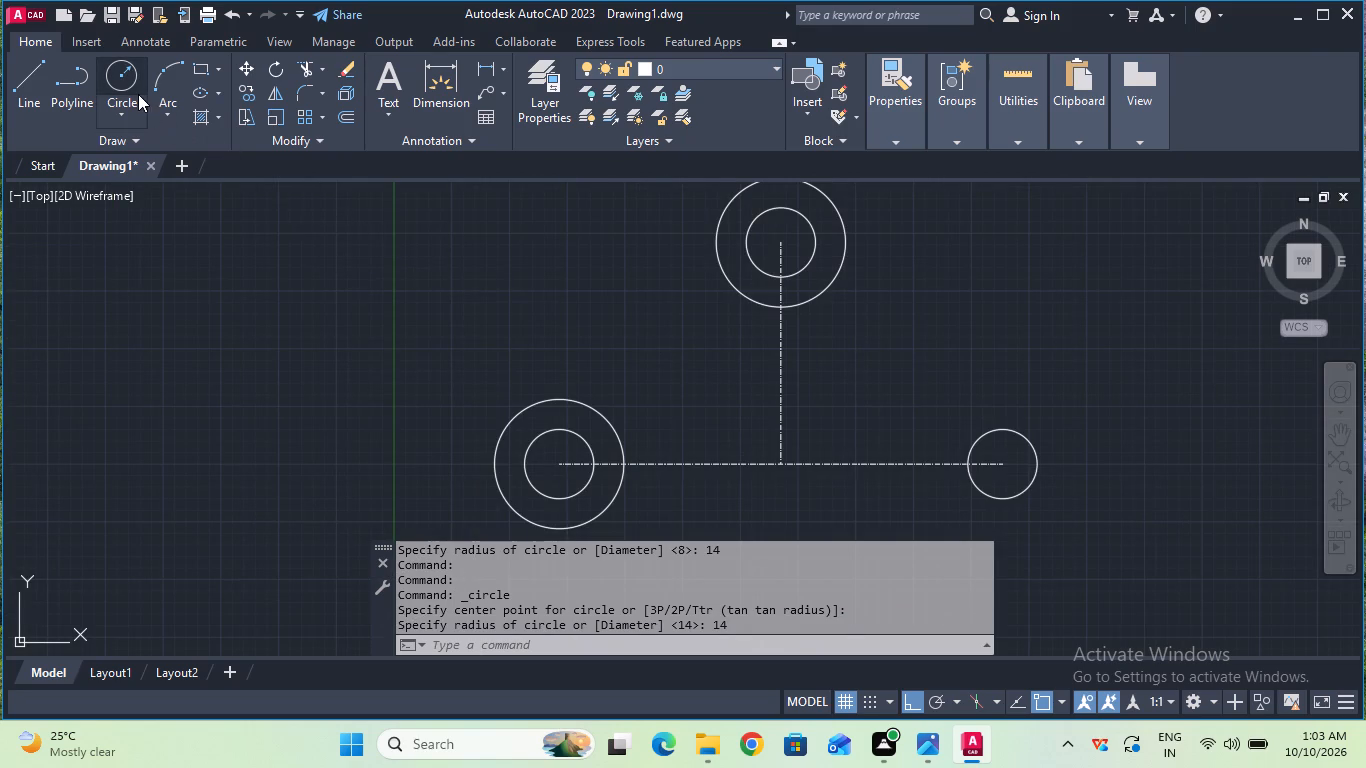
pyautogui.click(998, 457)
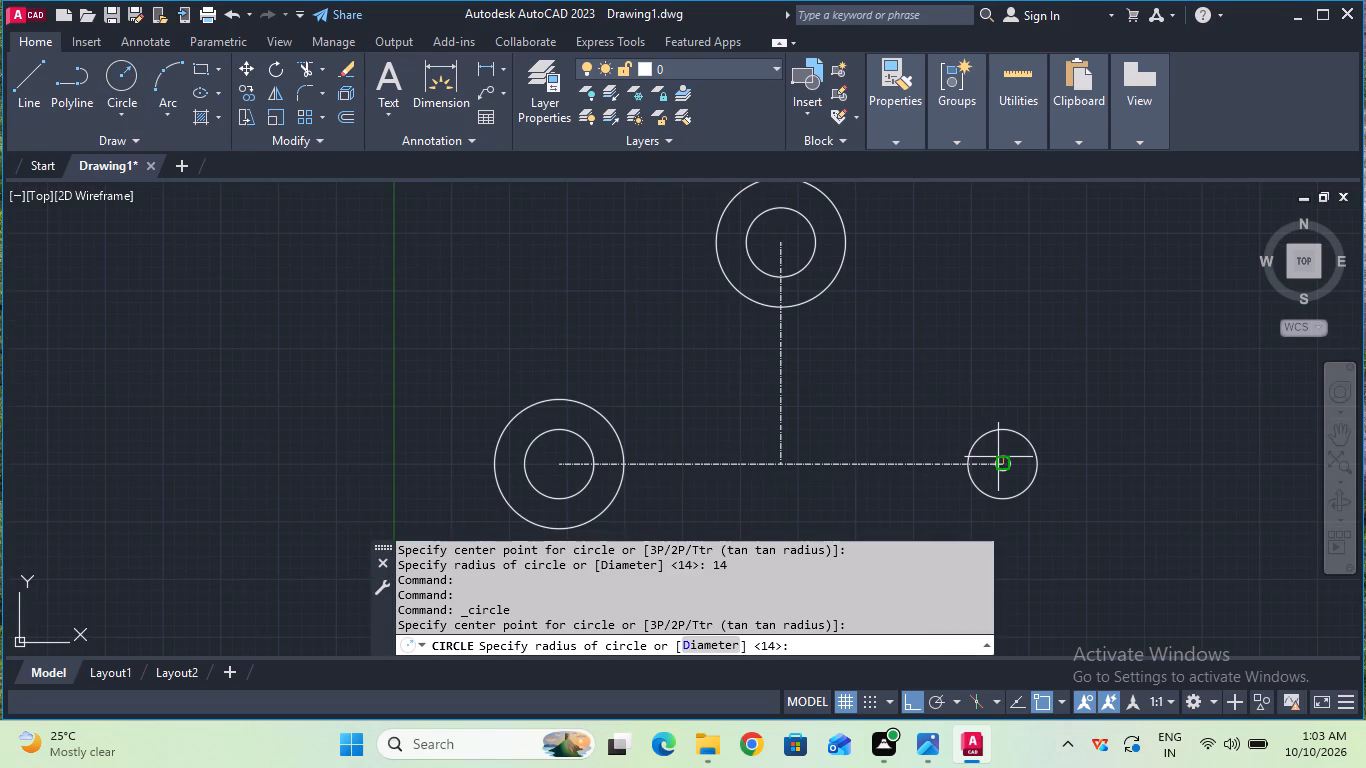
pyautogui.write('14')
pyautogui.press('Return')
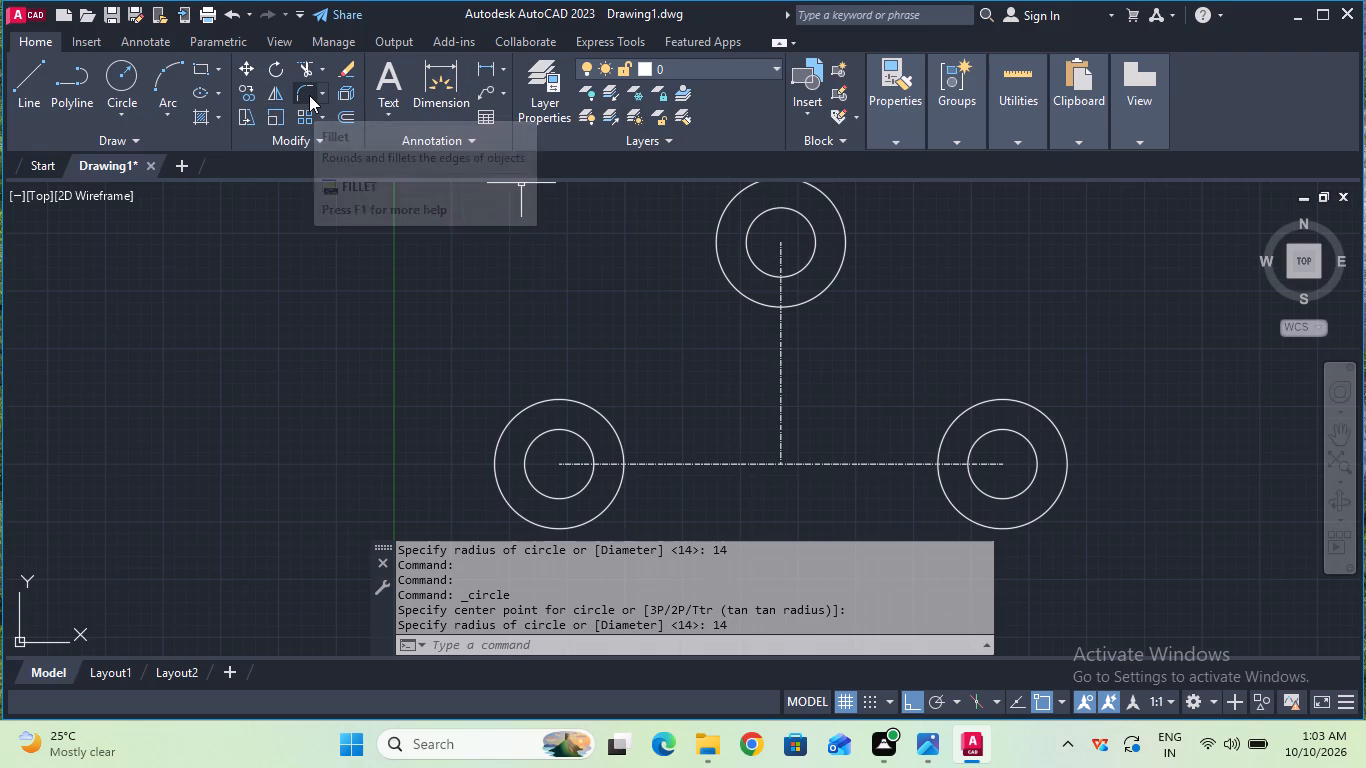
# Draw a Tan, Tan, Radius circle of radius 20 mm tangent to the facing sides of the top and left outer circles.
pyautogui.click(122, 110)
pyautogui.click(162, 307)
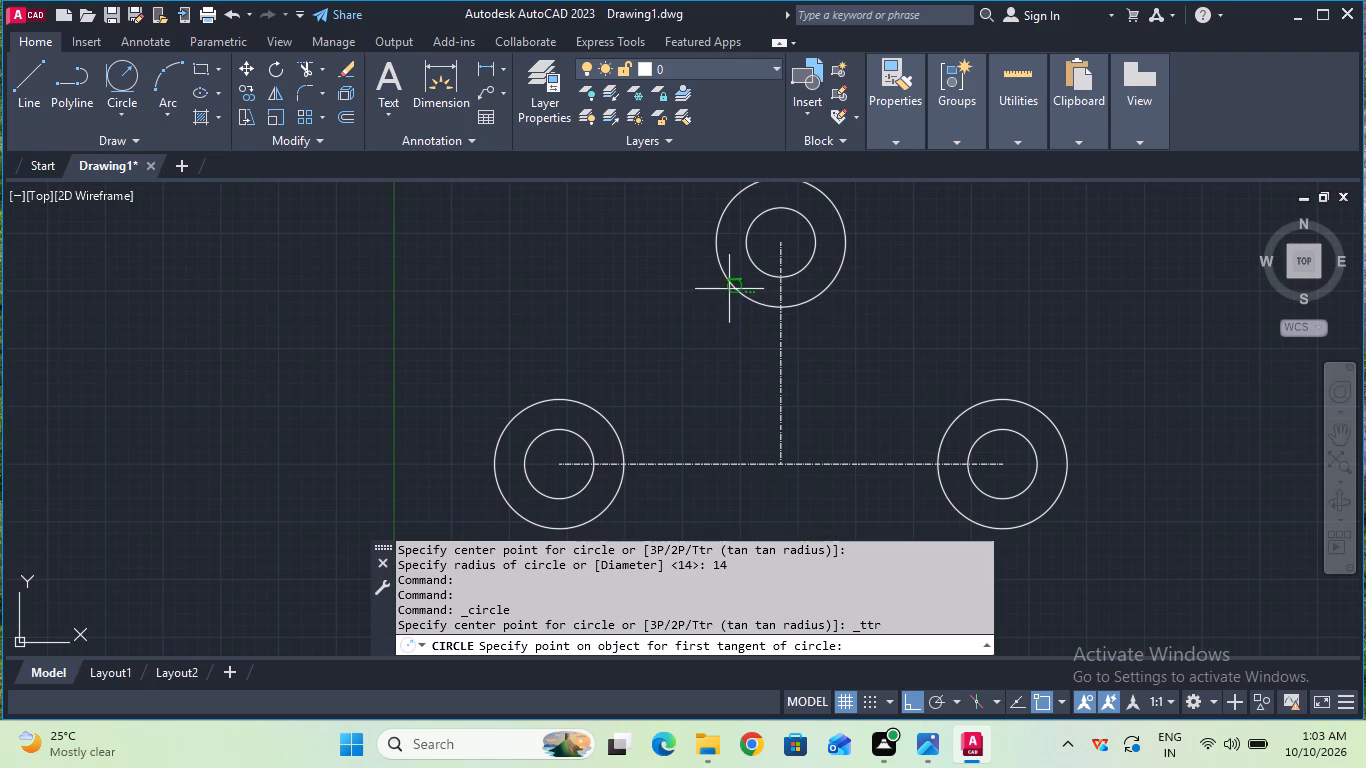
pyautogui.click(727, 288)
pyautogui.click(604, 417)
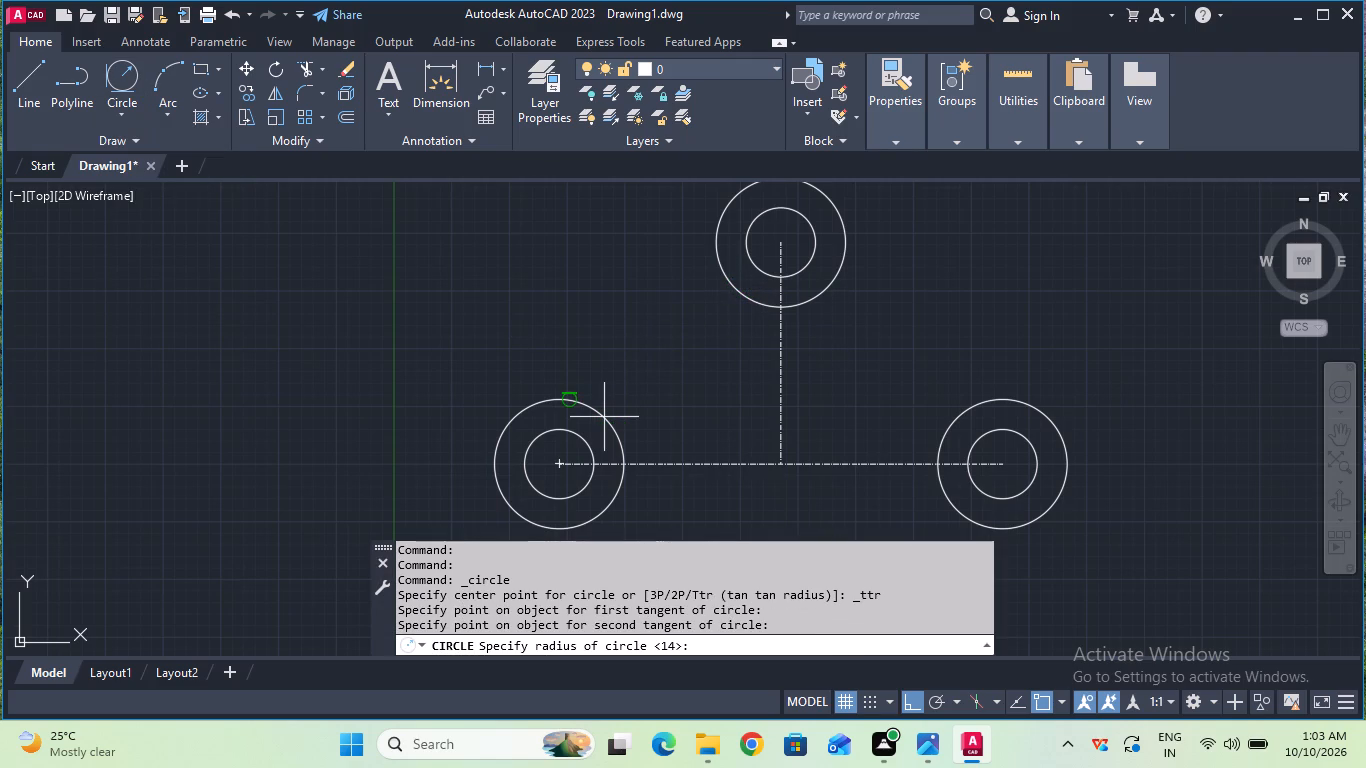
pyautogui.press('2')
pyautogui.press('0')
pyautogui.press('Return')
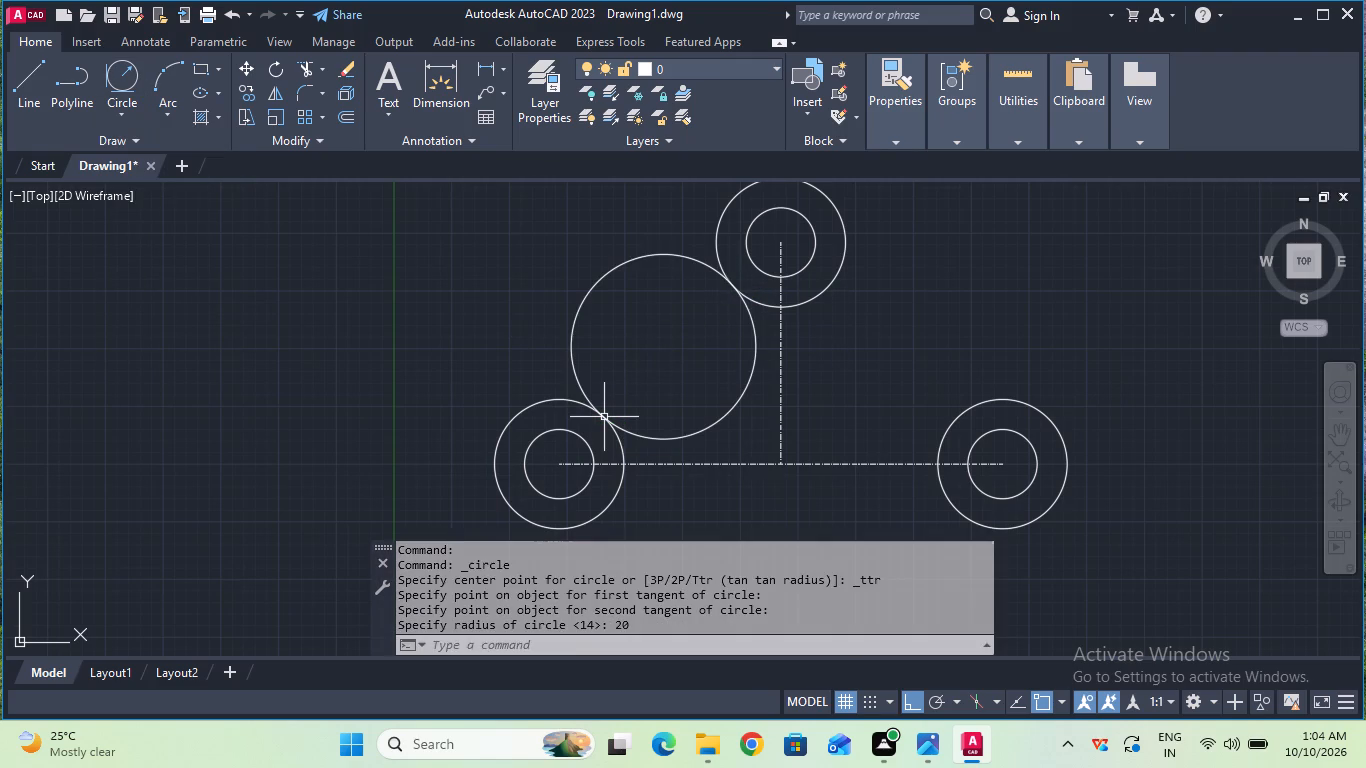
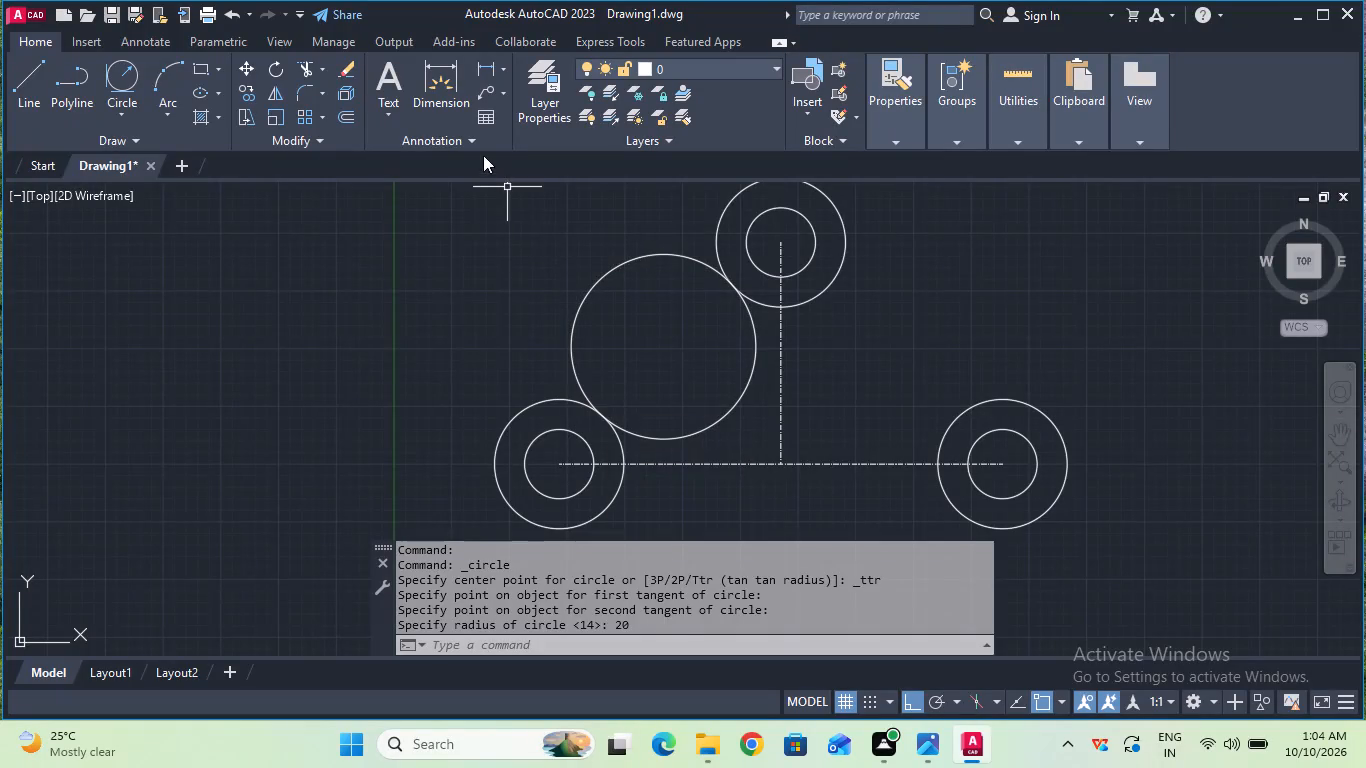
# Erase the 20 mm radius tangent circle between the top and left outer circles.
pyautogui.click(349, 69)
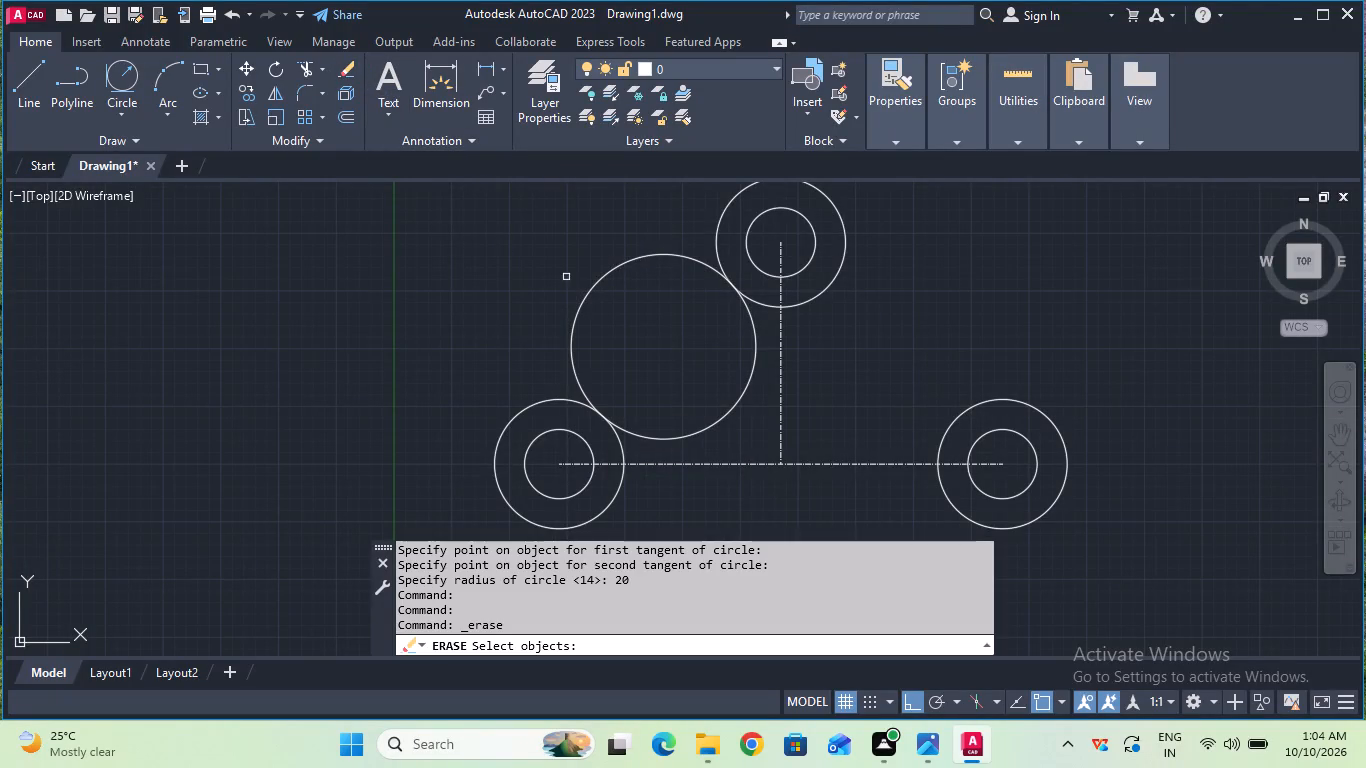
pyautogui.click(597, 284)
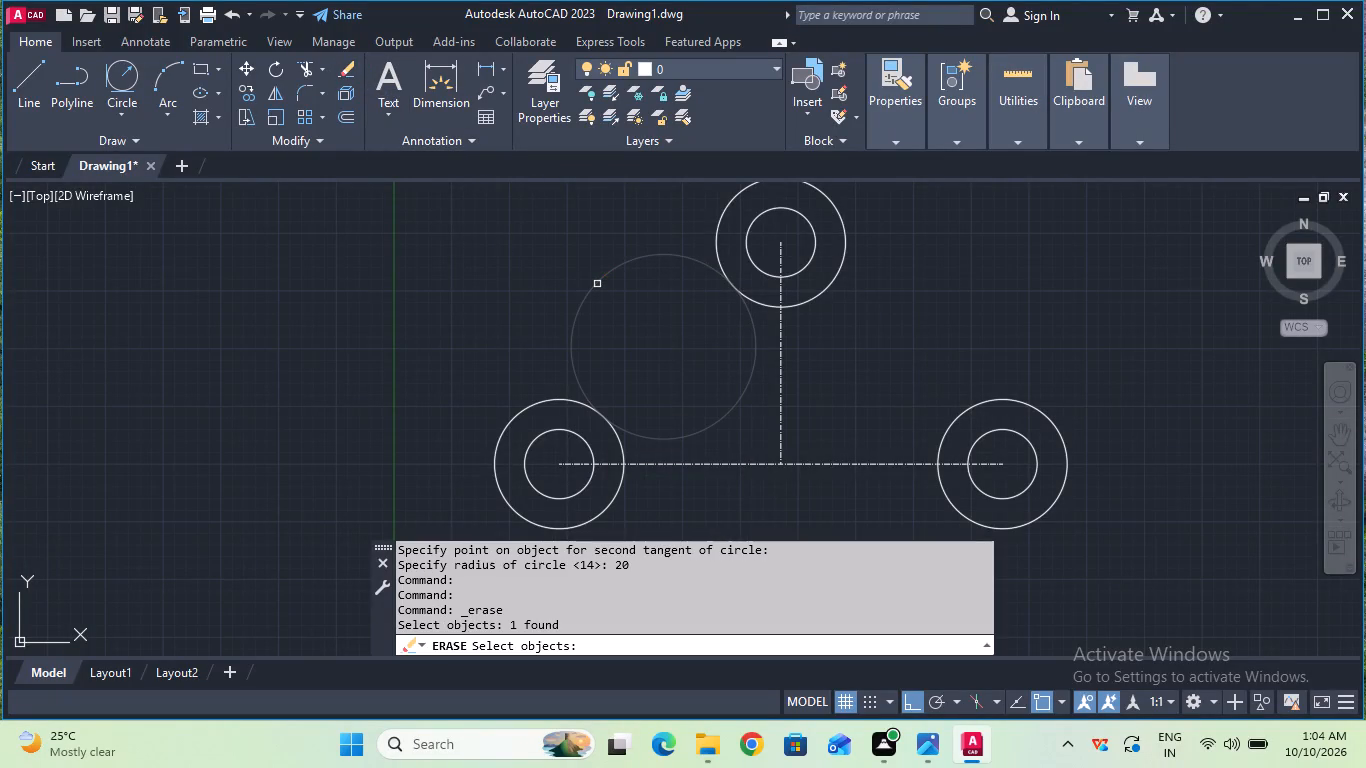
pyautogui.press('Return')
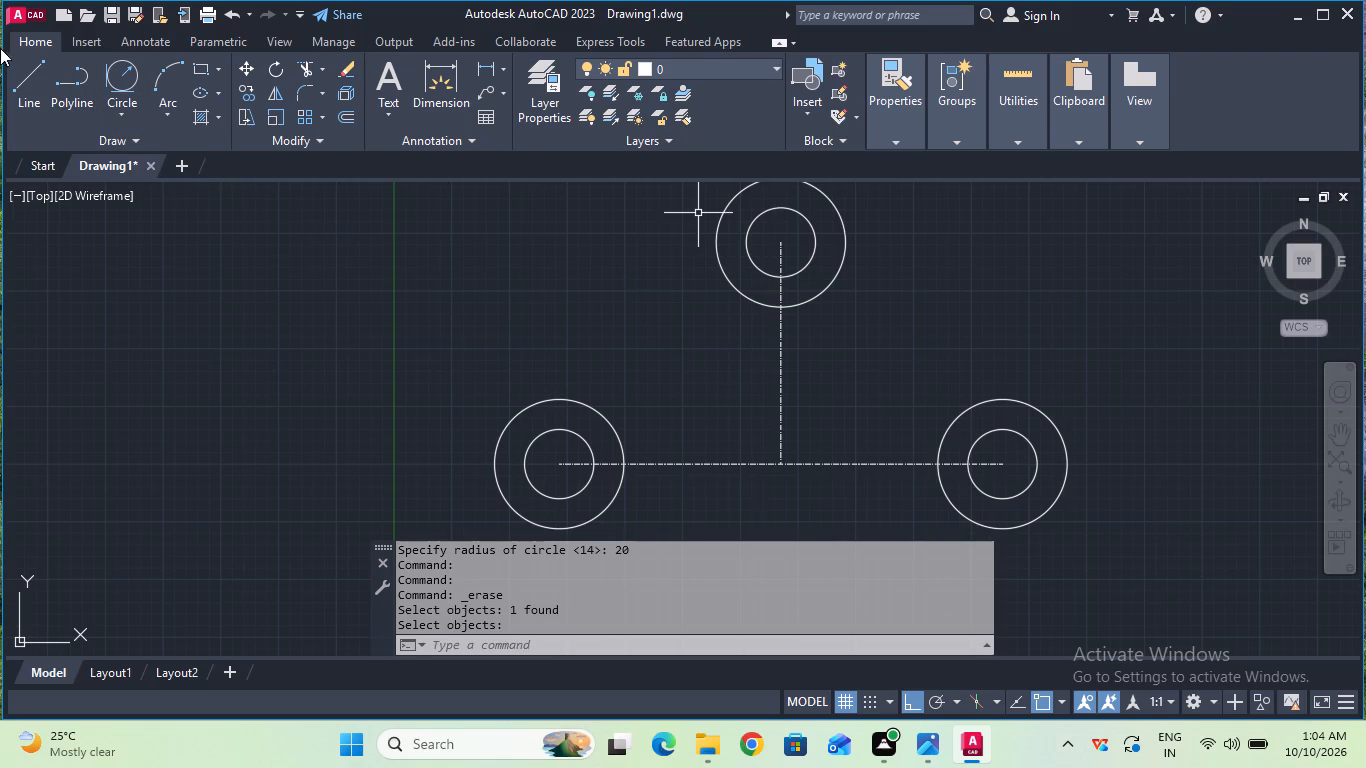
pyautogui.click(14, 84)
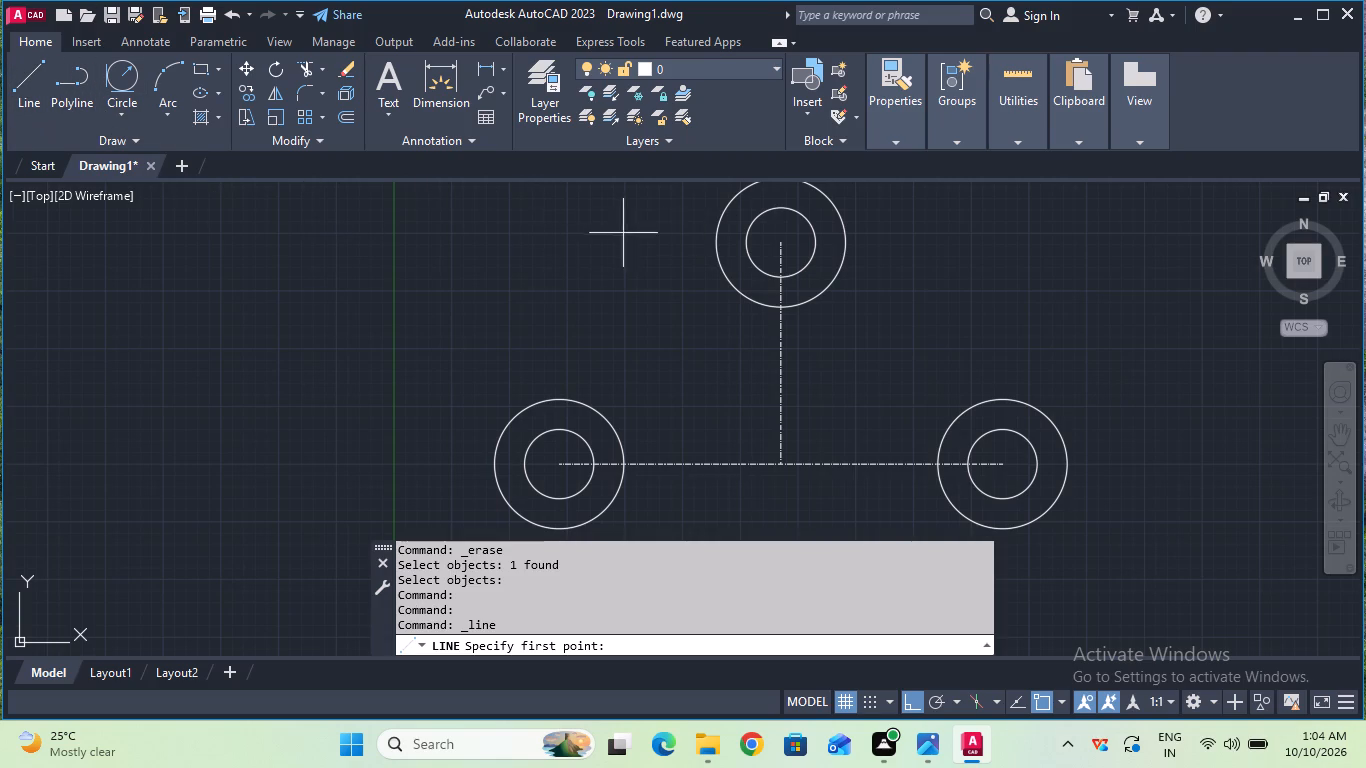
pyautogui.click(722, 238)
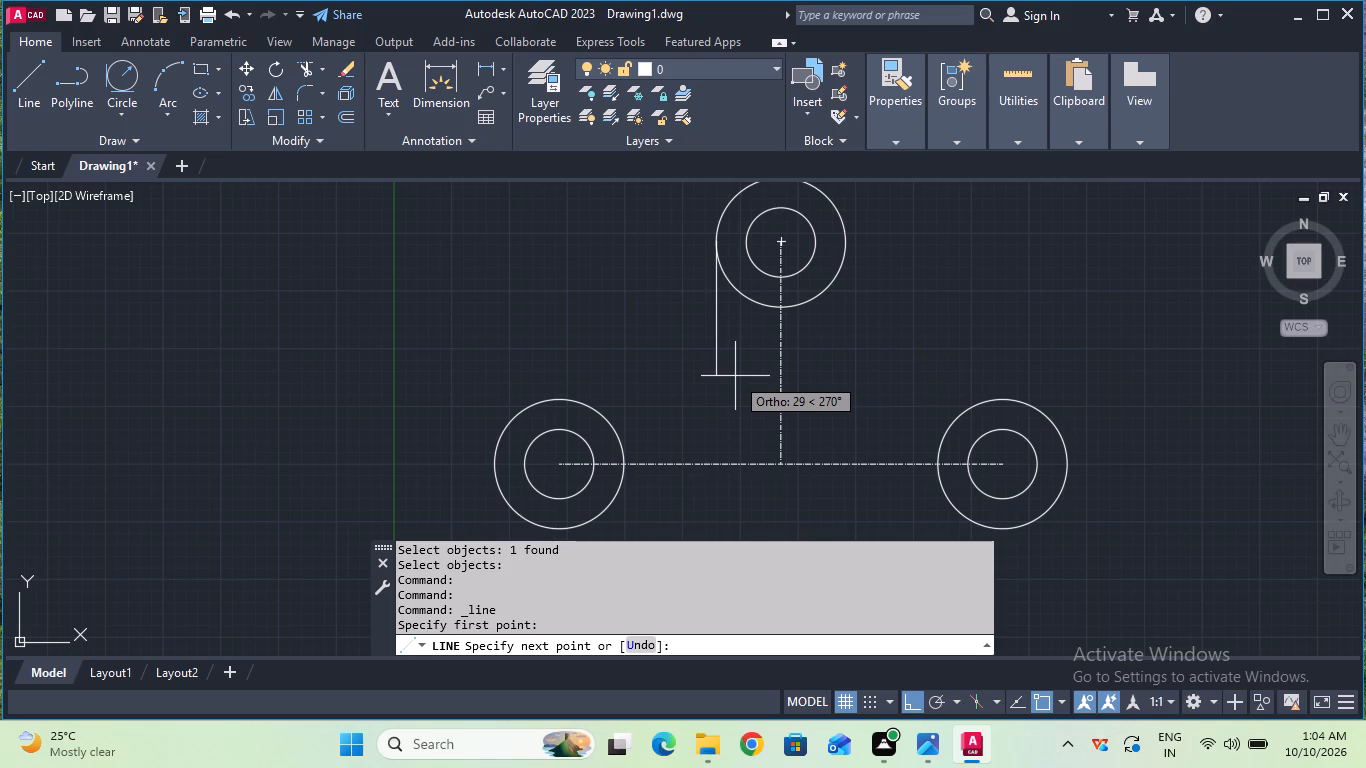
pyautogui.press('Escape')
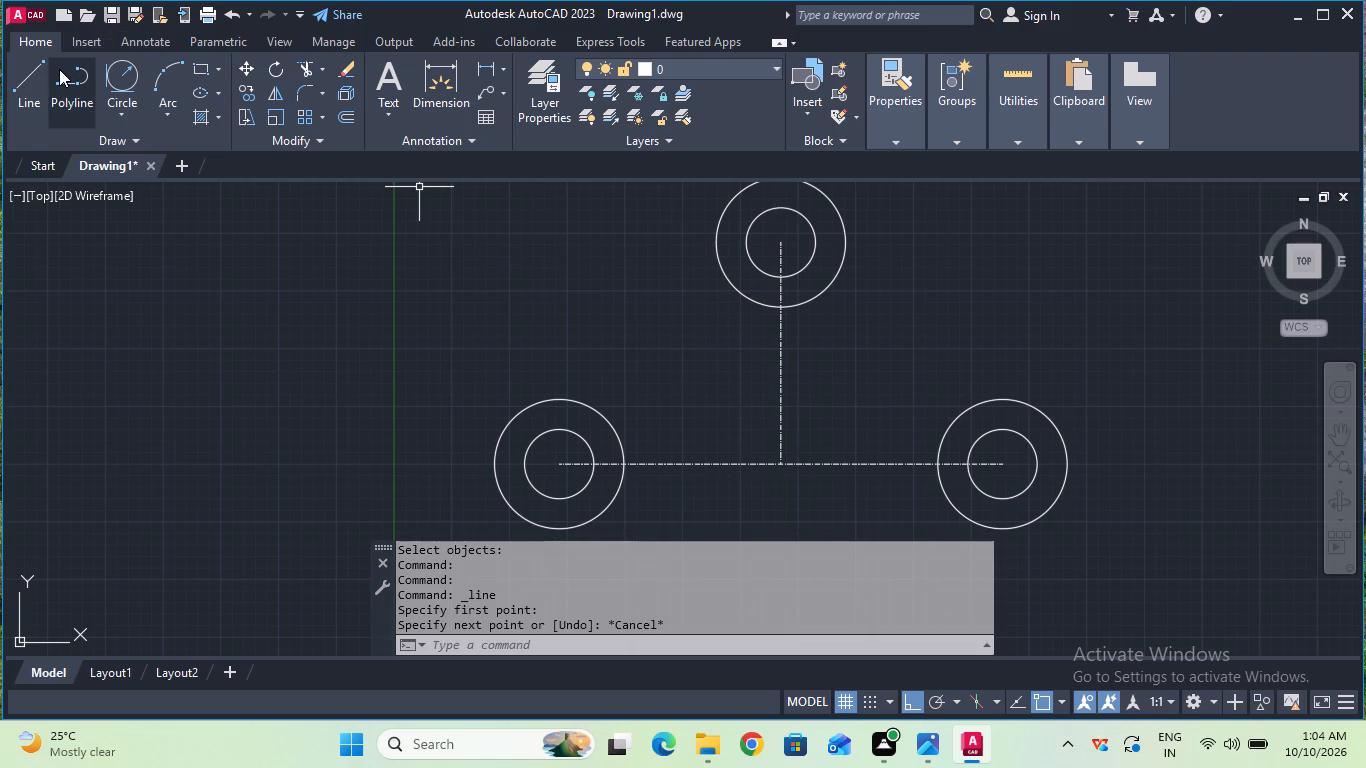
# Draw a horizontal line from the left outer circle's top quadrant towards the centre, ending just short of below the top outer circle's left quadrant.
pyautogui.click(41, 78)
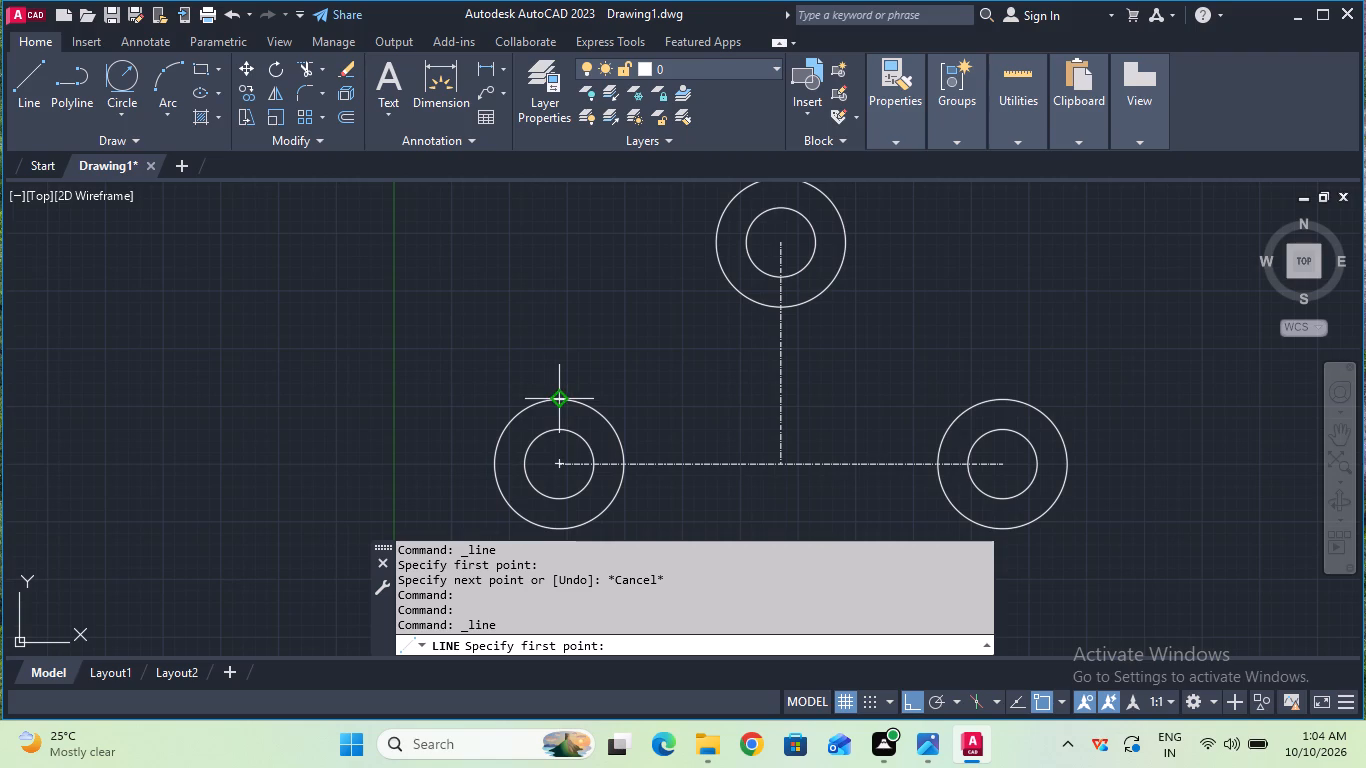
pyautogui.click(562, 403)
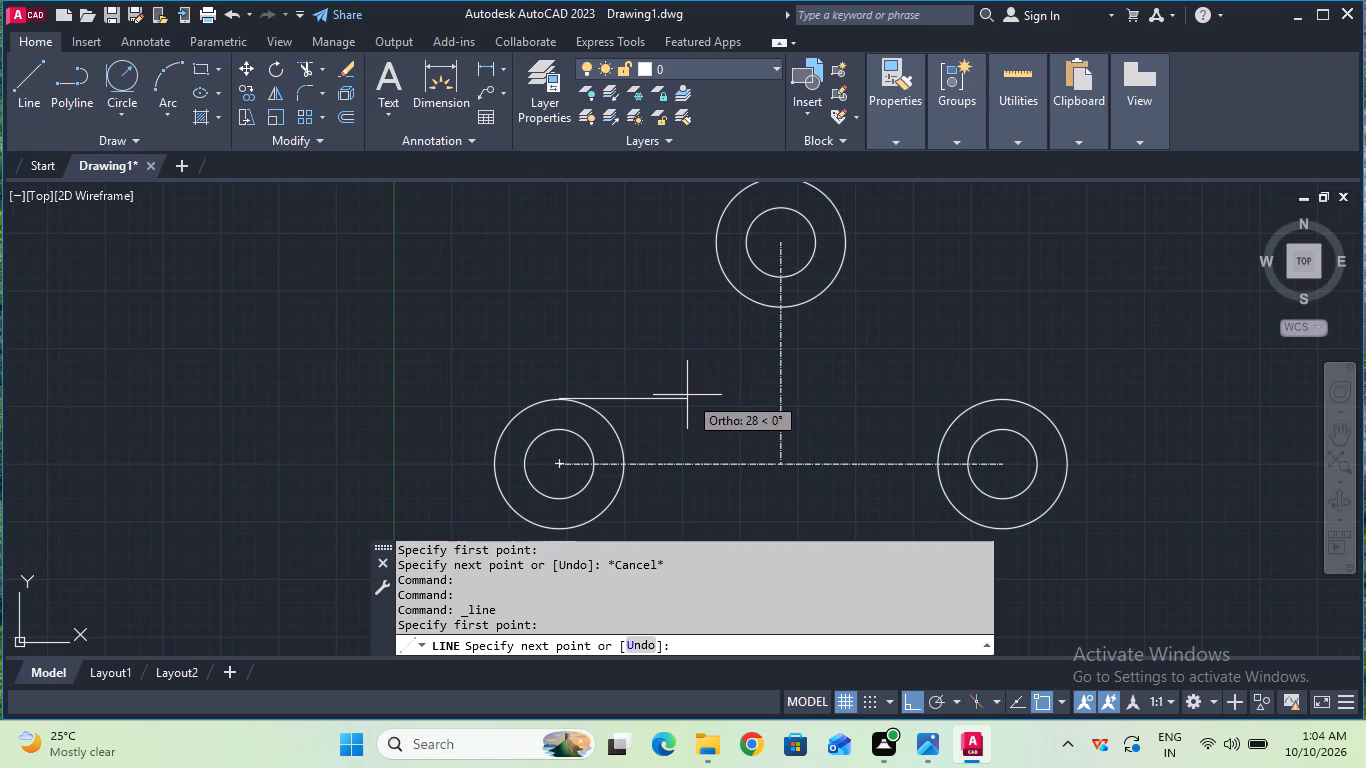
pyautogui.click(705, 391)
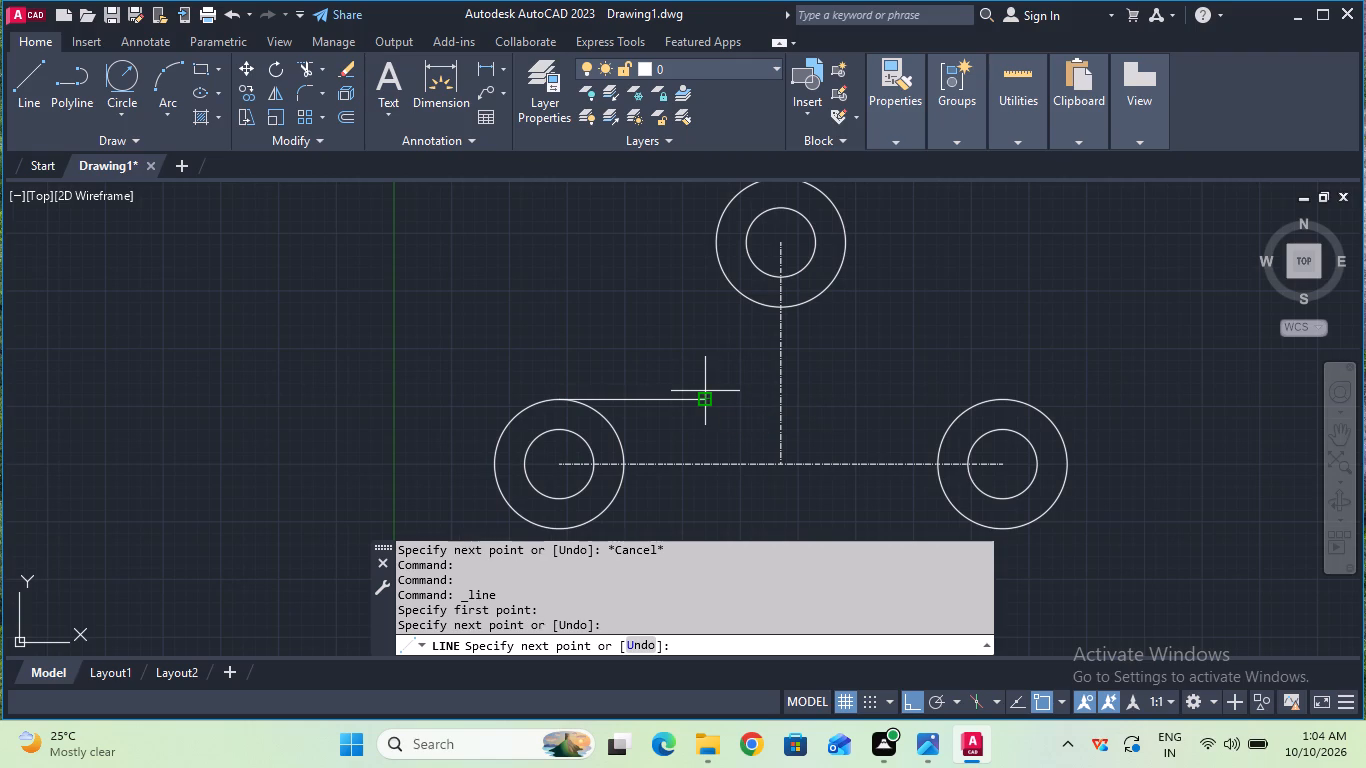
pyautogui.press('Escape')
# Draw a vertical line from the top outer circle's left quadrant down to just below the level of the horizontal line.
pyautogui.click(47, 104)
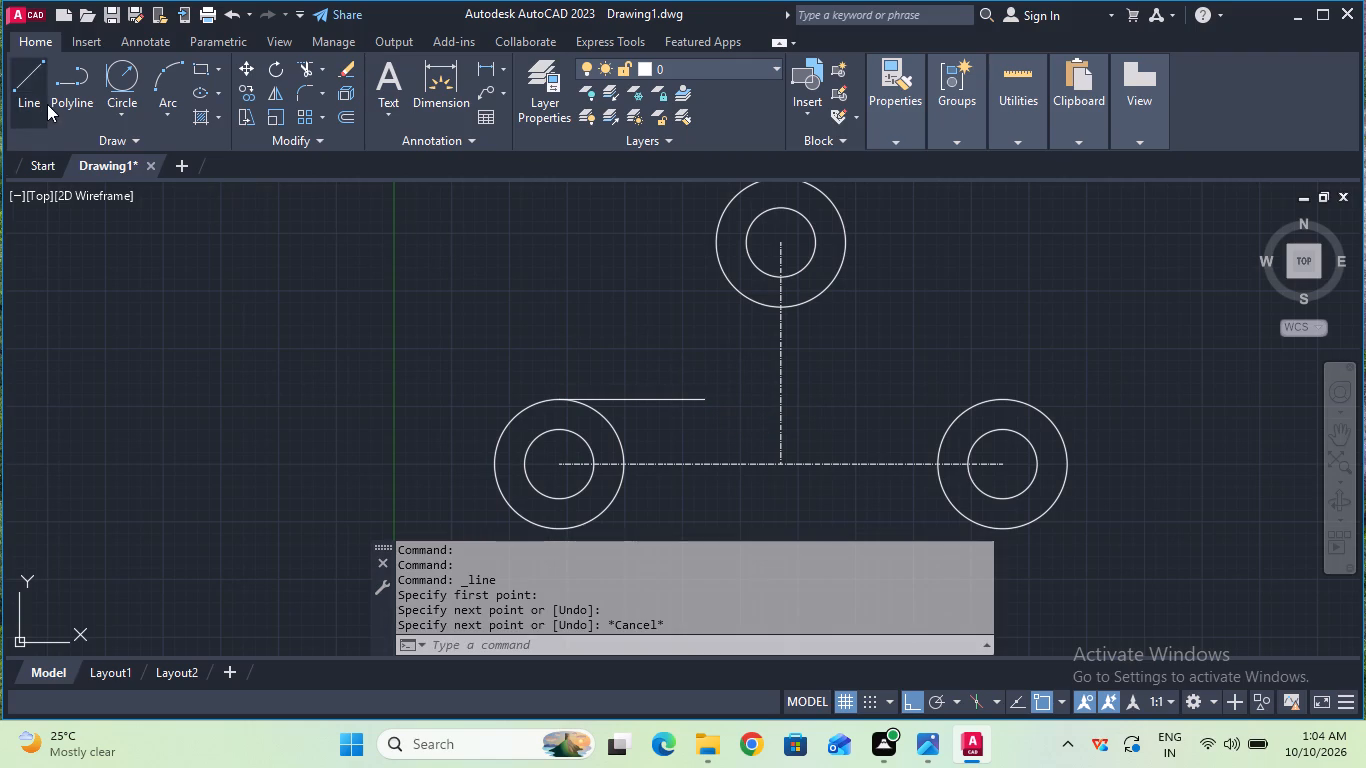
pyautogui.click(714, 231)
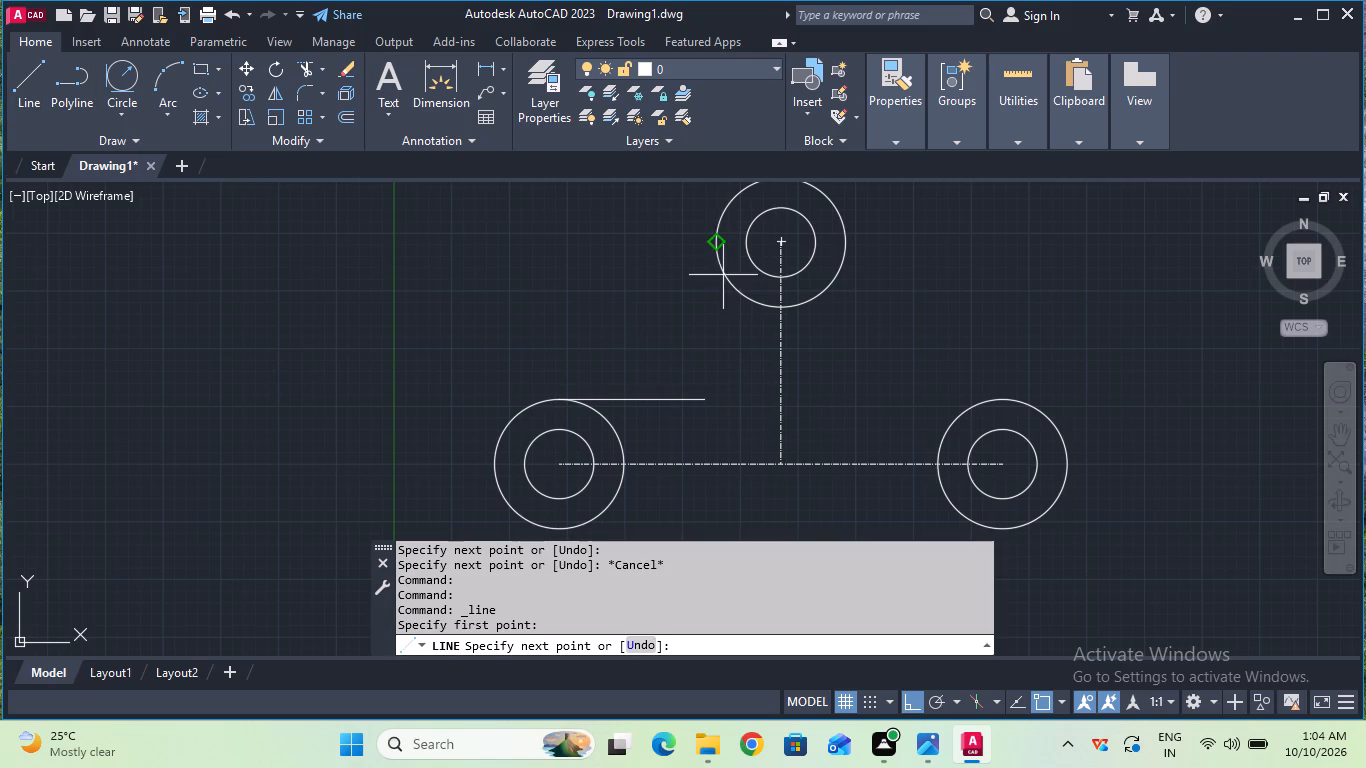
pyautogui.click(722, 408)
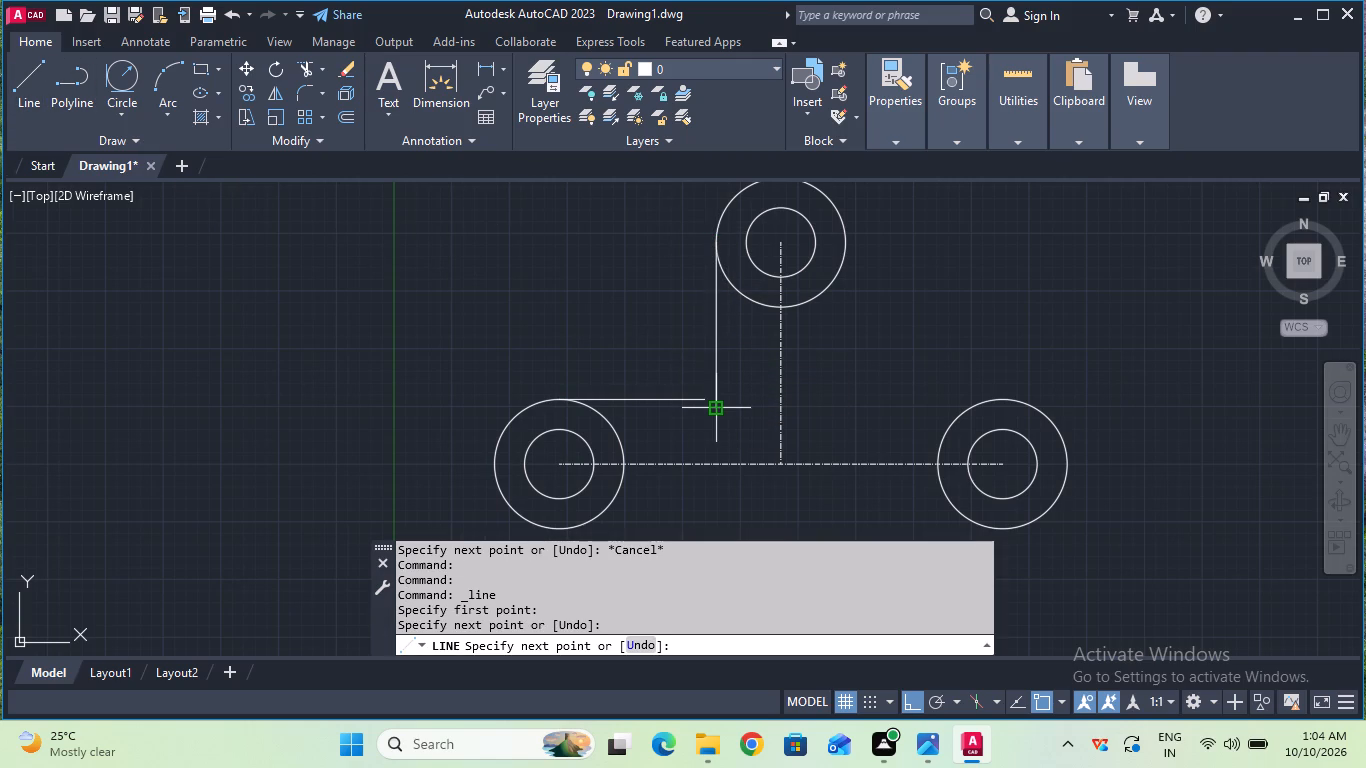
pyautogui.press('Escape')
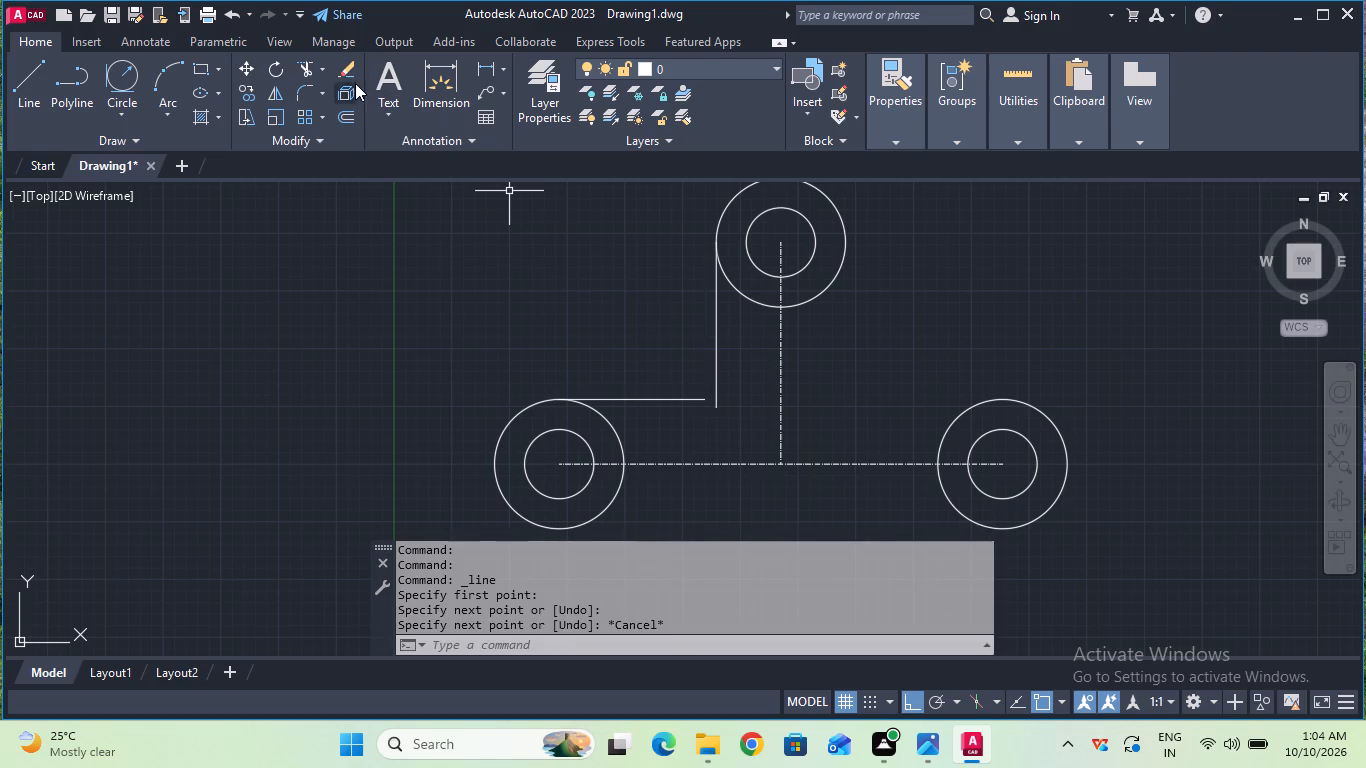
# Extend the horizontal line from the left outer circle to meet the vertical line.
pyautogui.click(320, 73)
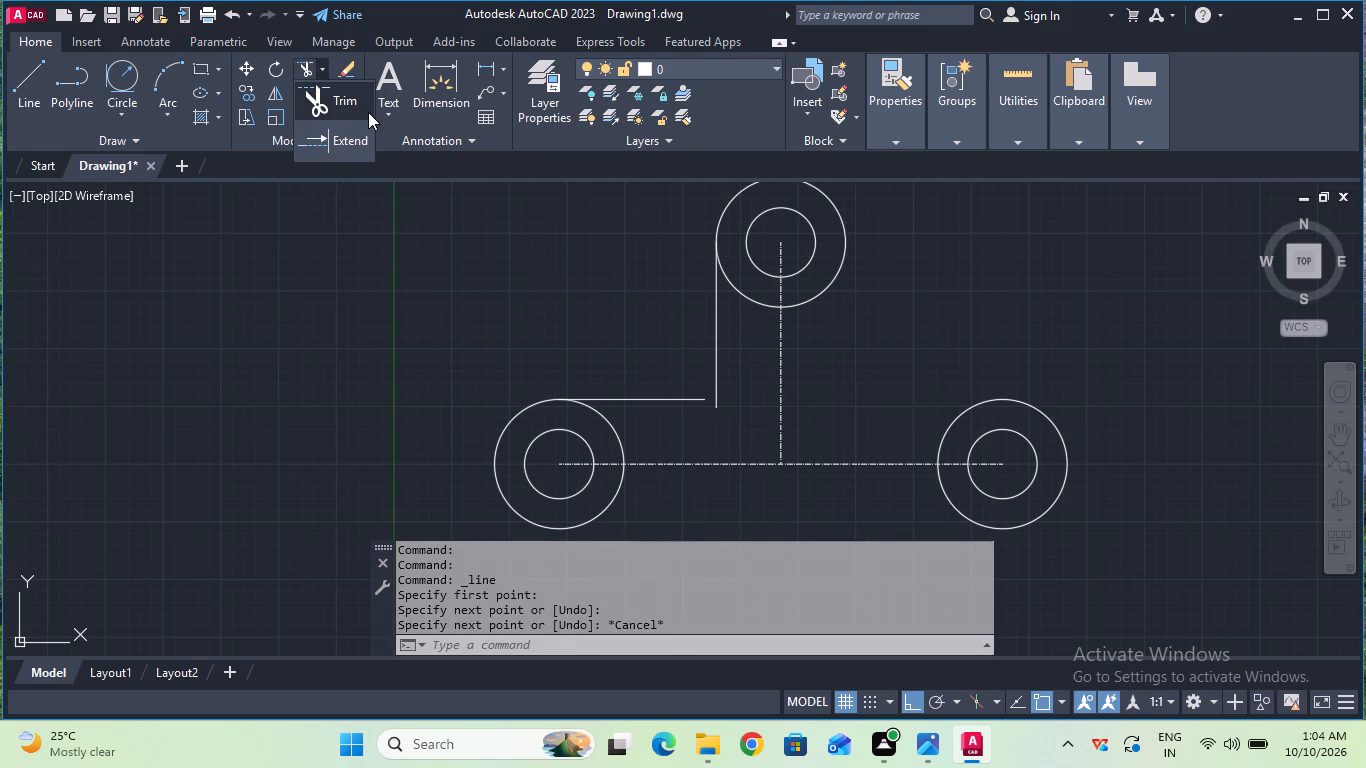
pyautogui.click(364, 126)
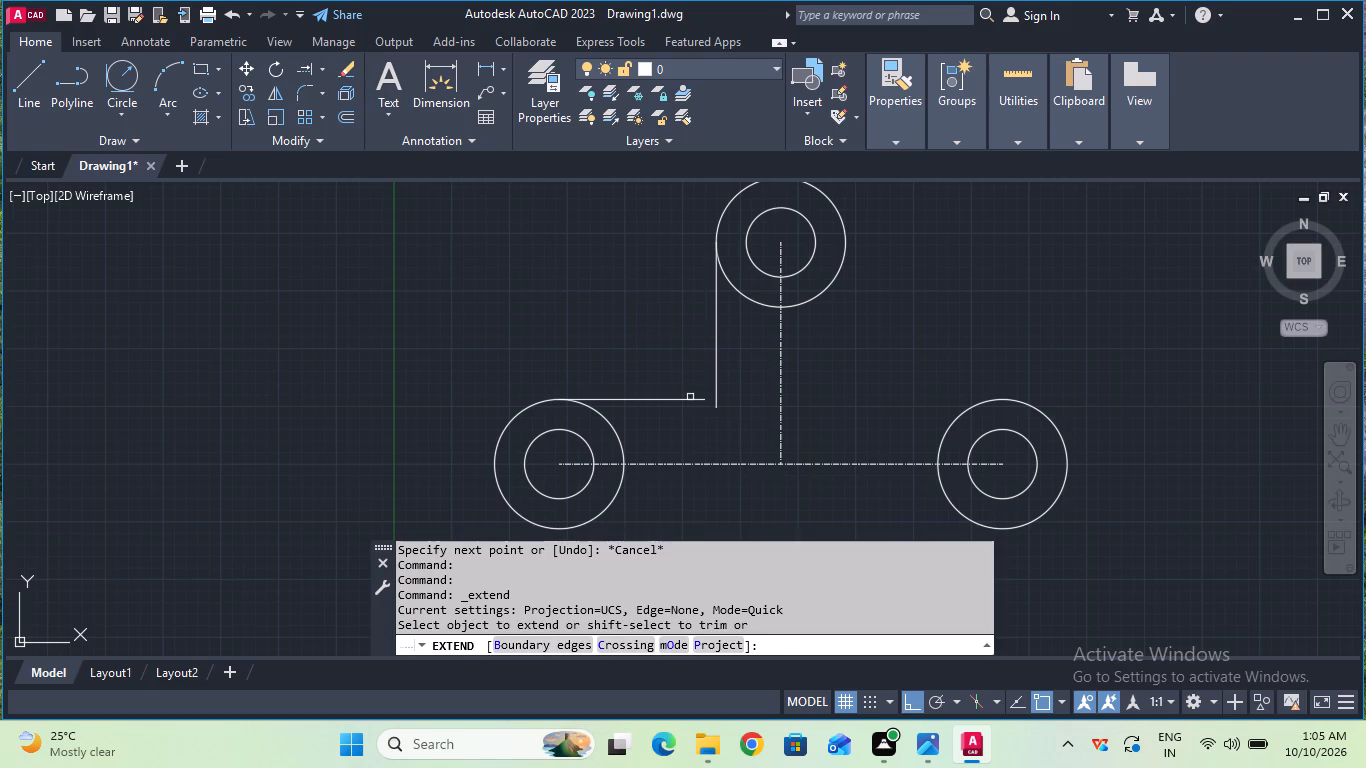
pyautogui.click(690, 397)
pyautogui.press('Escape')
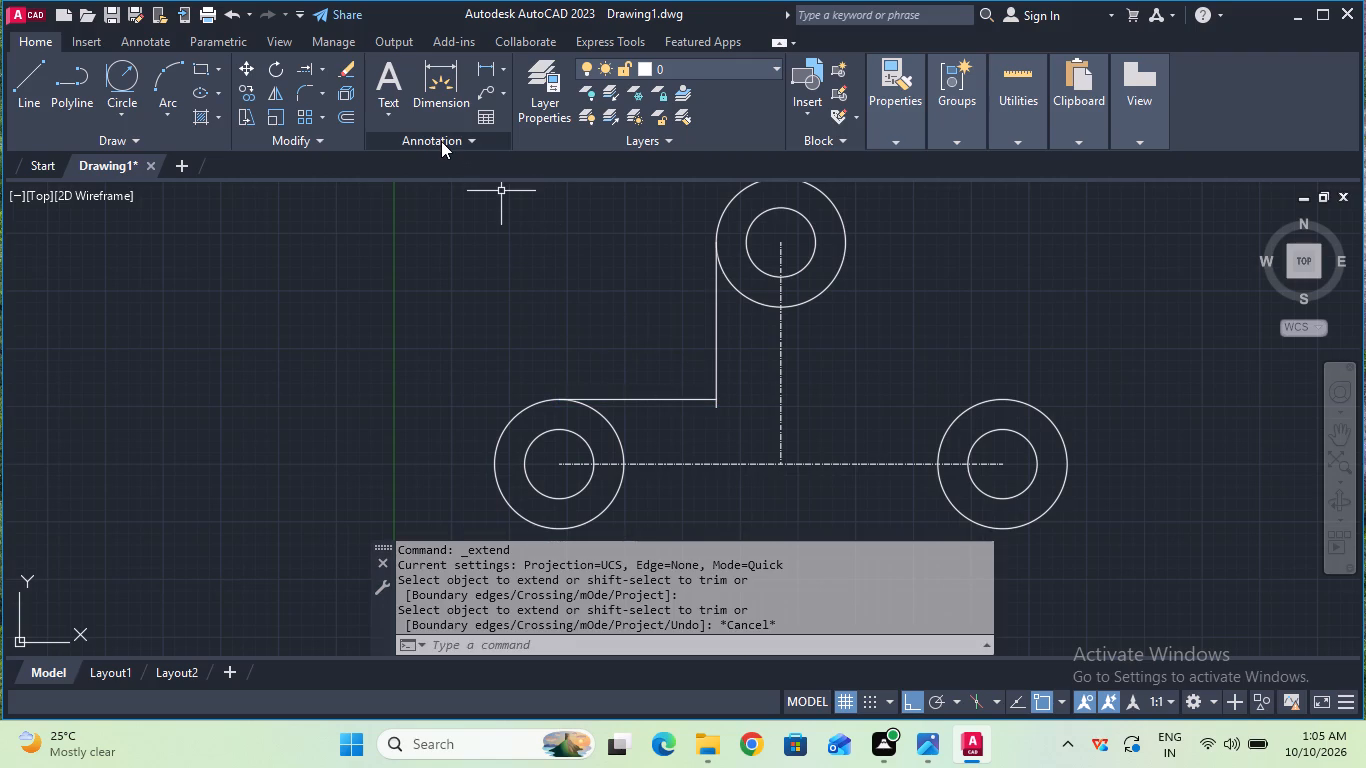
# Trim the short end of the vertical line that projects below the horizontal line.
pyautogui.click(324, 73)
pyautogui.click(339, 84)
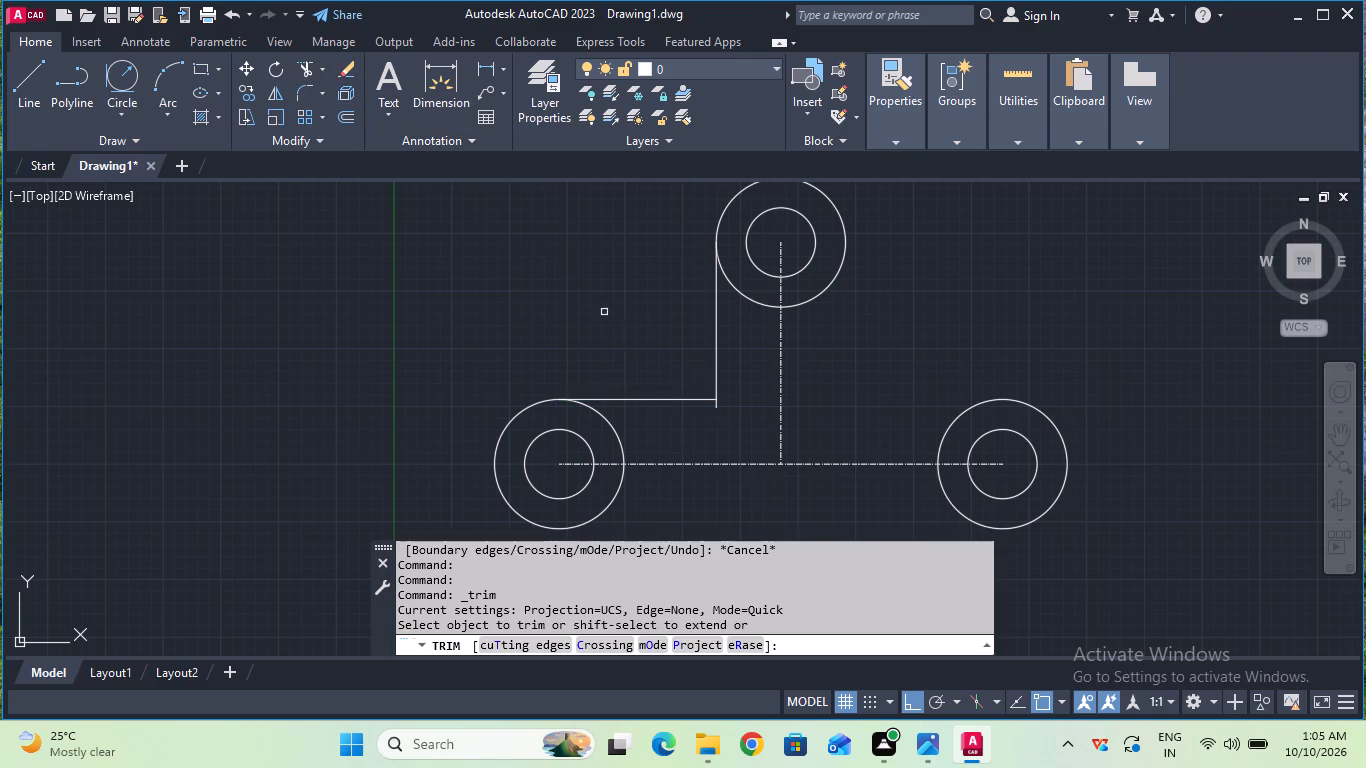
pyautogui.click(715, 410)
pyautogui.press('Escape')
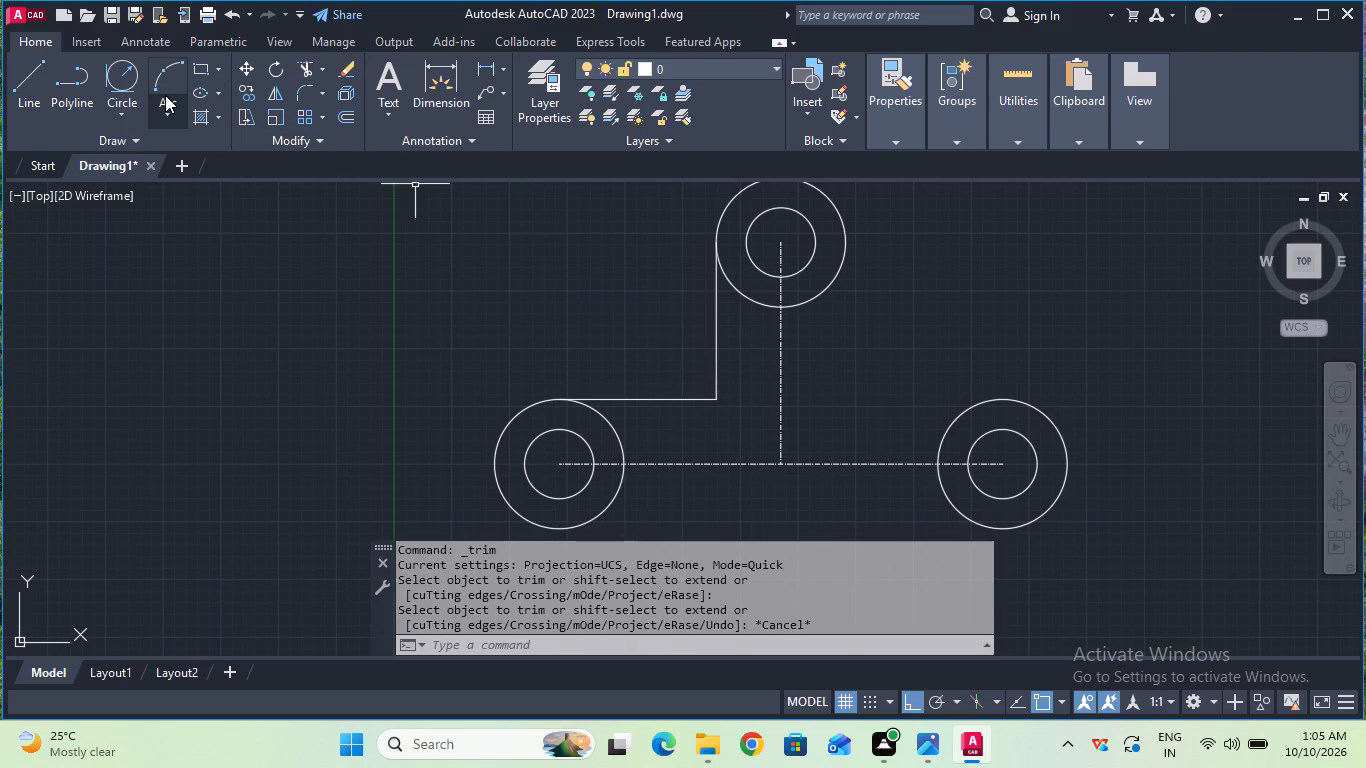
# Draw a Tan, Tan, Radius circle of radius 20 mm tangent to the horizontal and vertical lines on the left side.
pyautogui.click(130, 98)
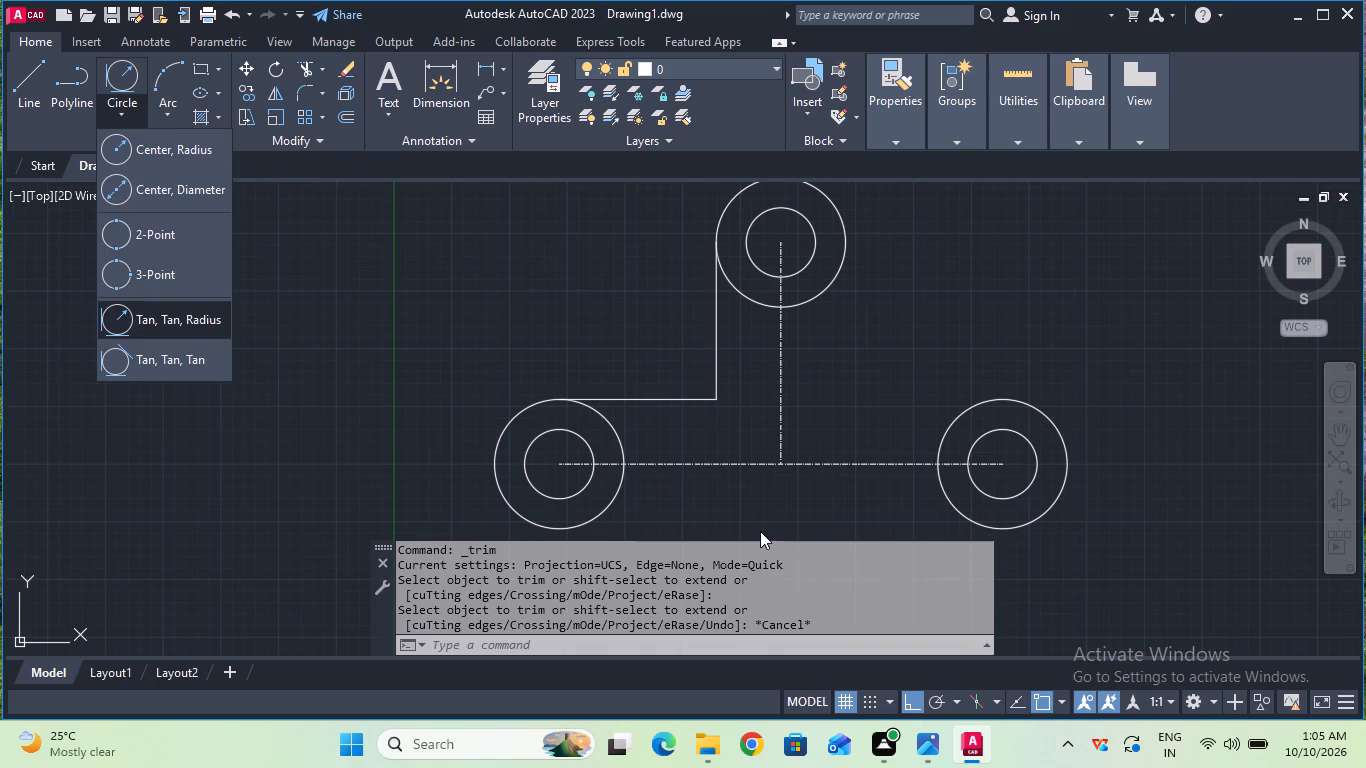
pyautogui.click(211, 314)
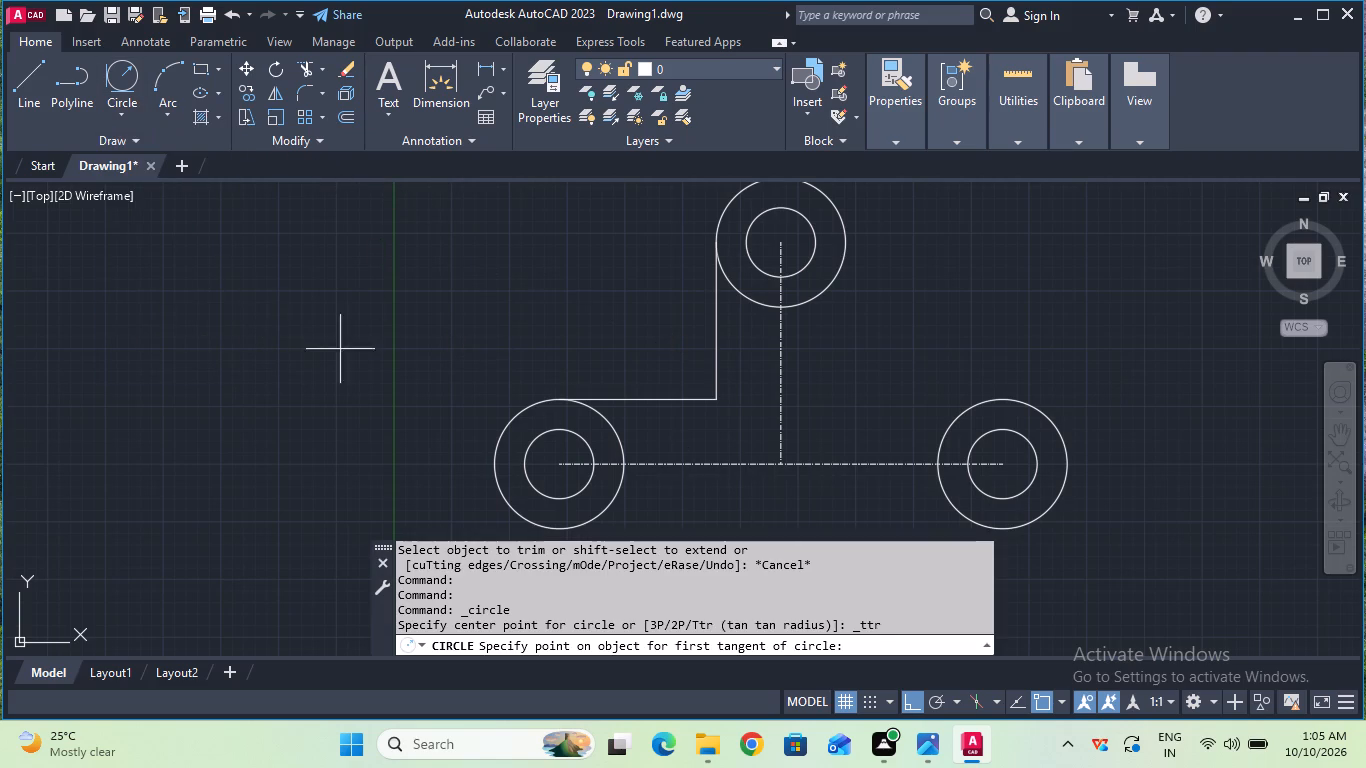
pyautogui.click(638, 401)
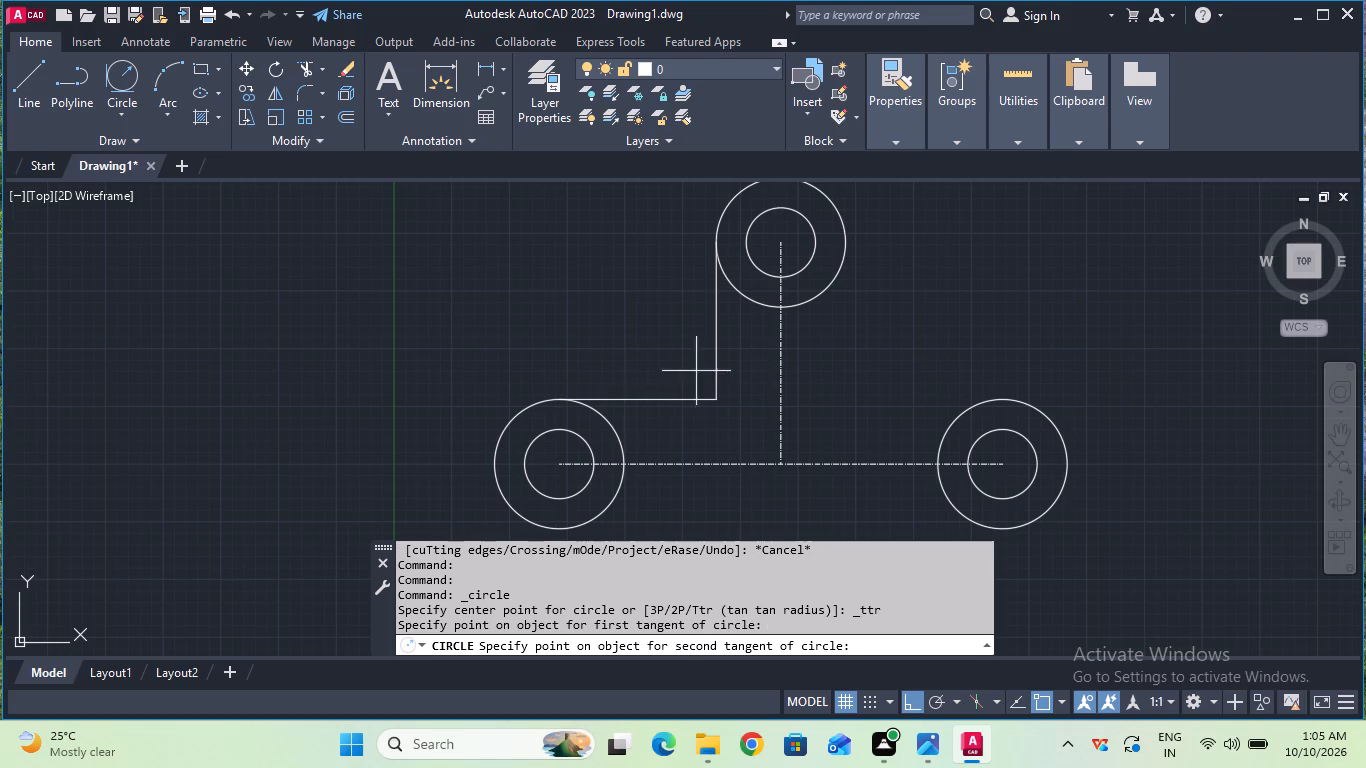
pyautogui.click(711, 349)
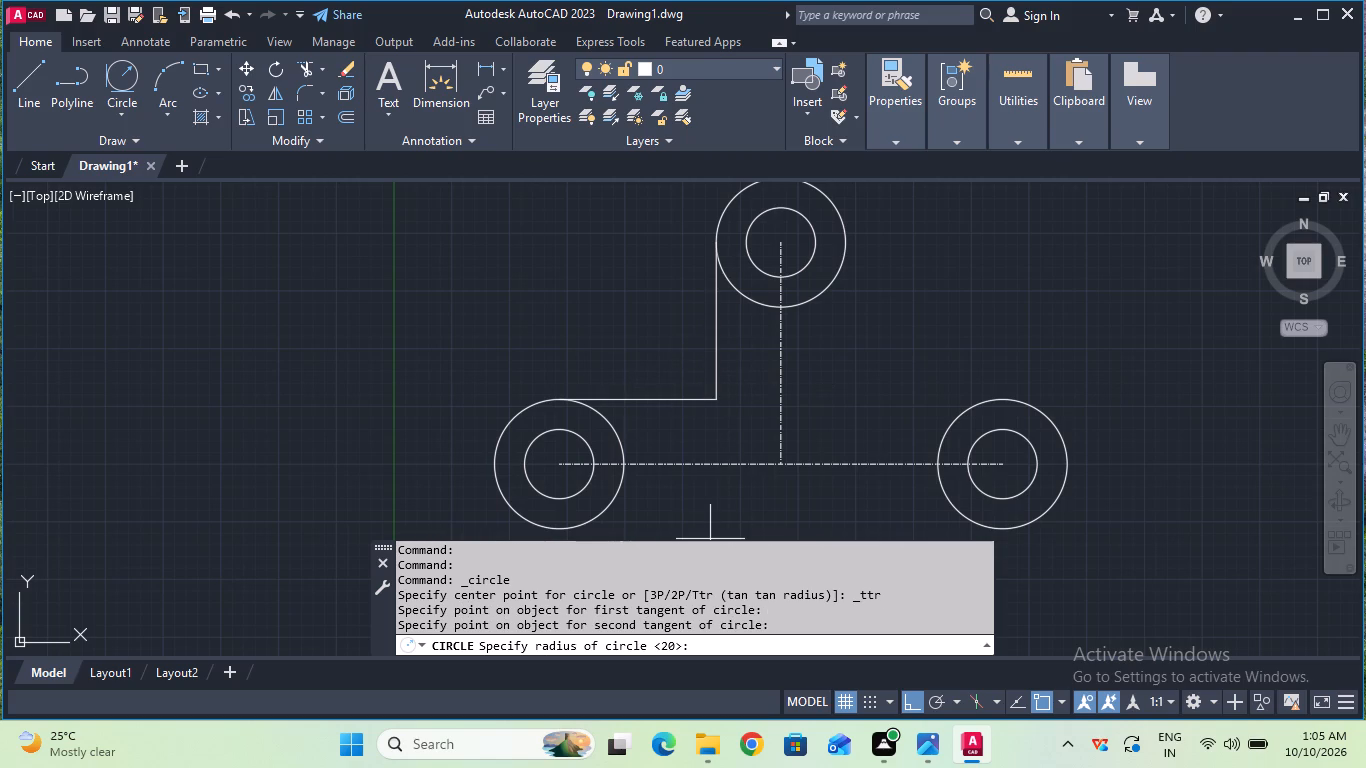
pyautogui.click(713, 646)
pyautogui.press('2')
pyautogui.press('0')
pyautogui.press('Return')
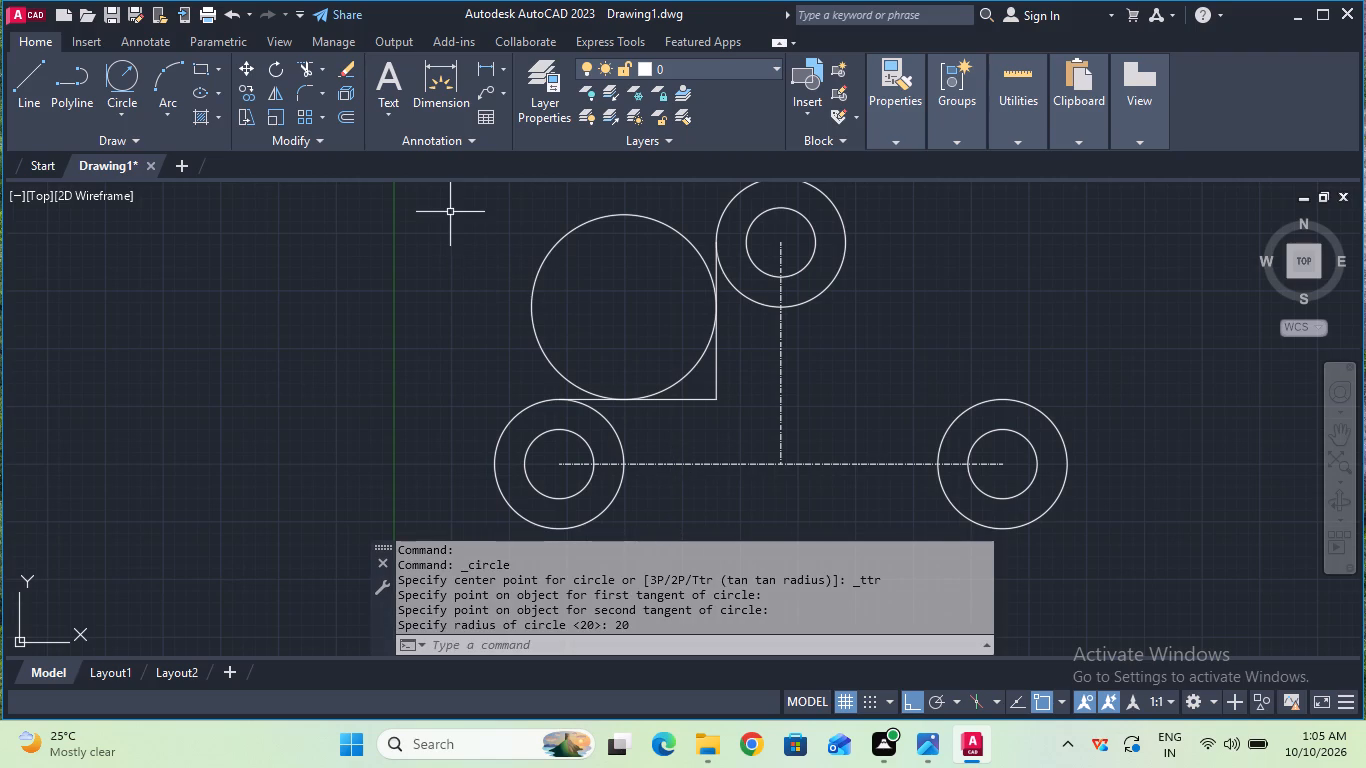
# Trim the 20 mm radius circle's outer portion and both lines' corner ends, leaving only the rounded arc joining the lines.
pyautogui.click(306, 67)
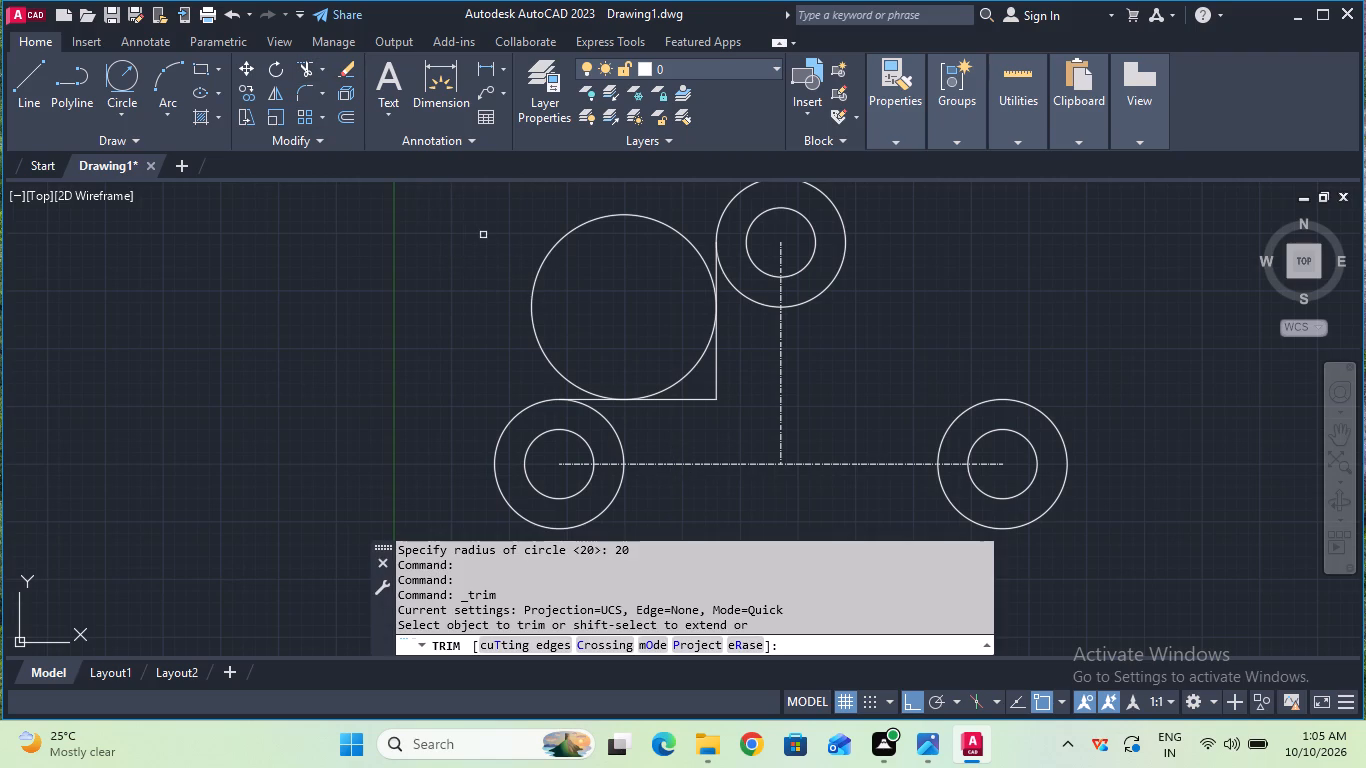
pyautogui.click(537, 268)
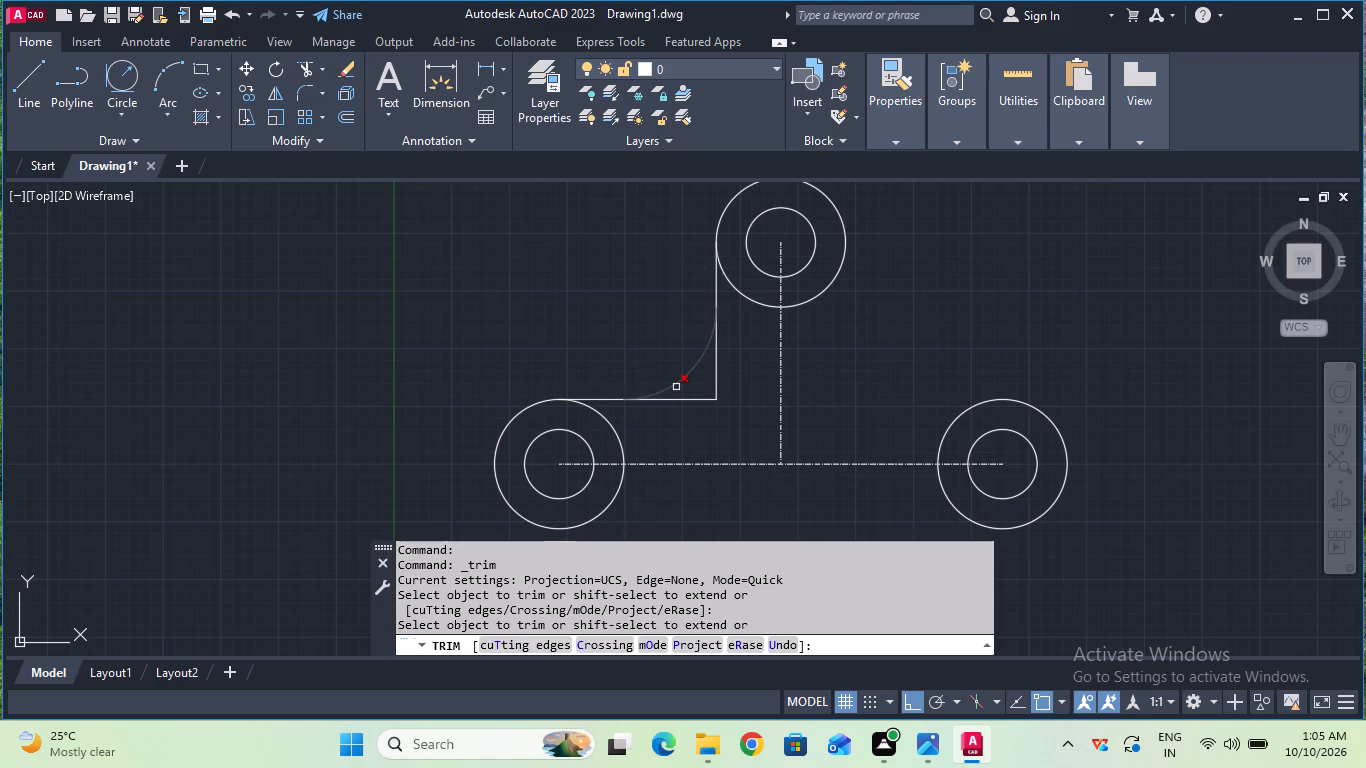
pyautogui.click(686, 400)
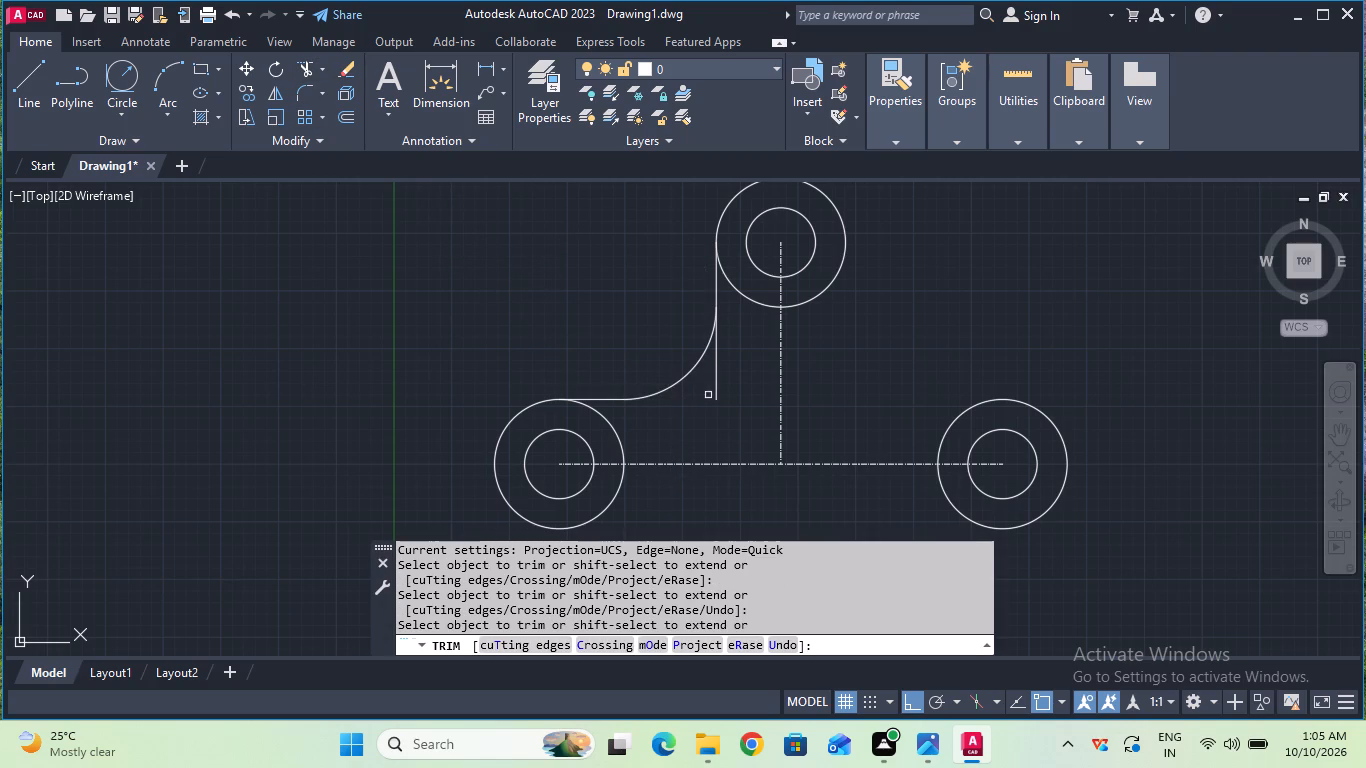
pyautogui.click(714, 393)
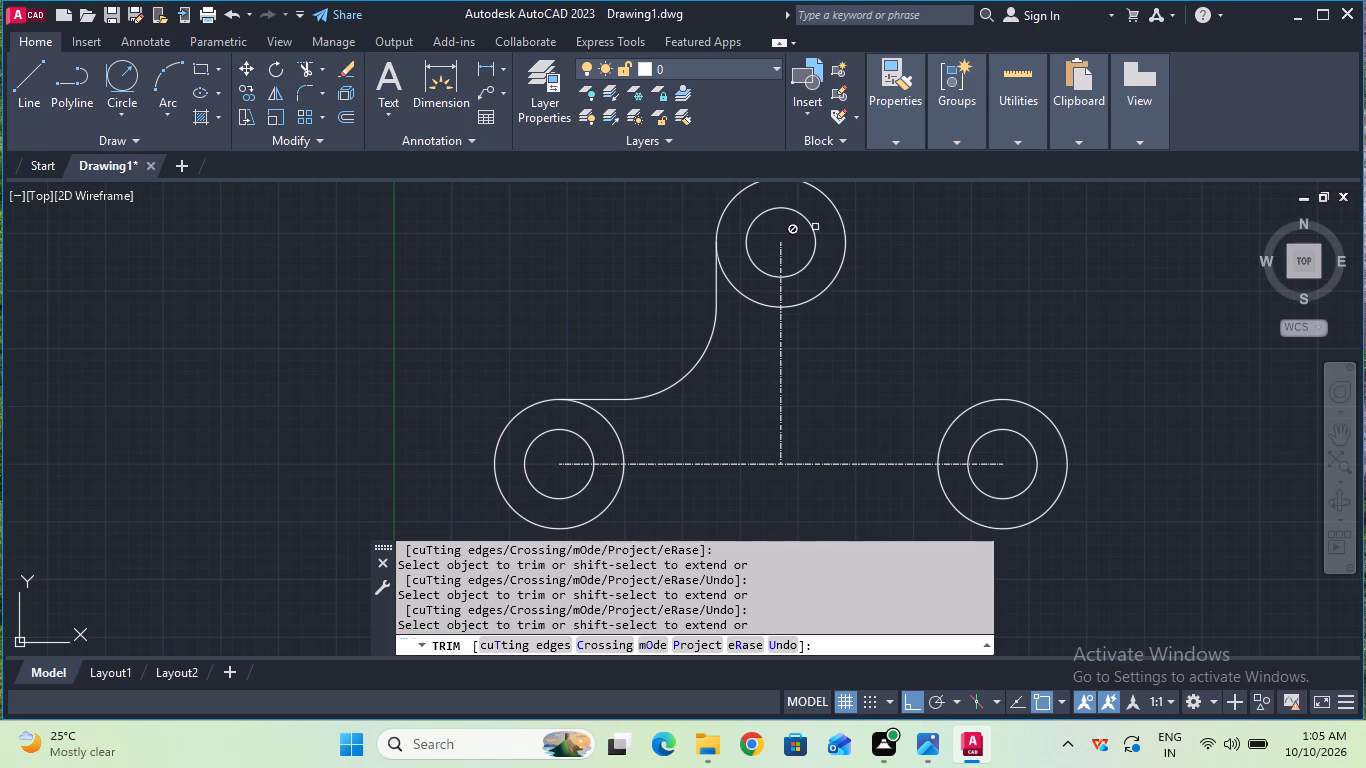
pyautogui.press('Escape')
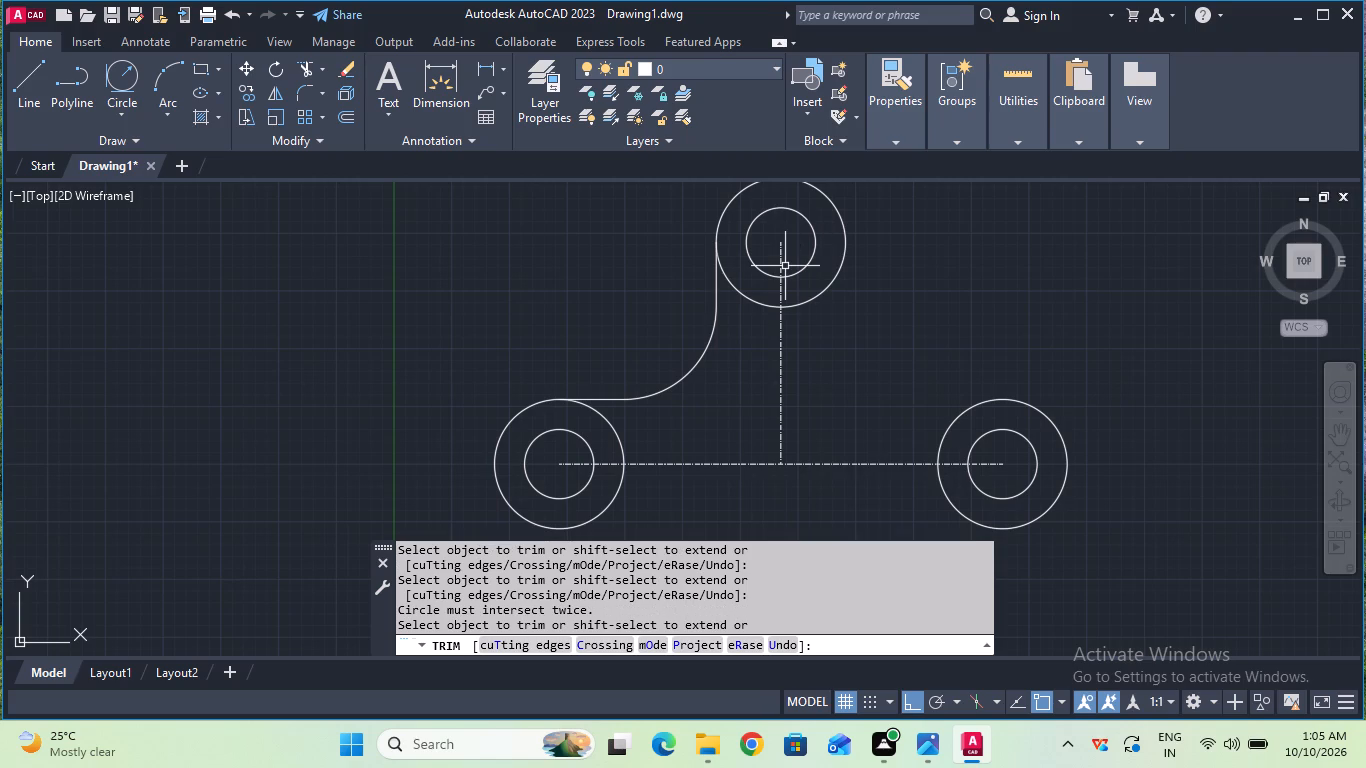
# Draw a vertical line from the top outer circle's right quadrant down to just below the level of the right outer circle's top.
pyautogui.click(43, 86)
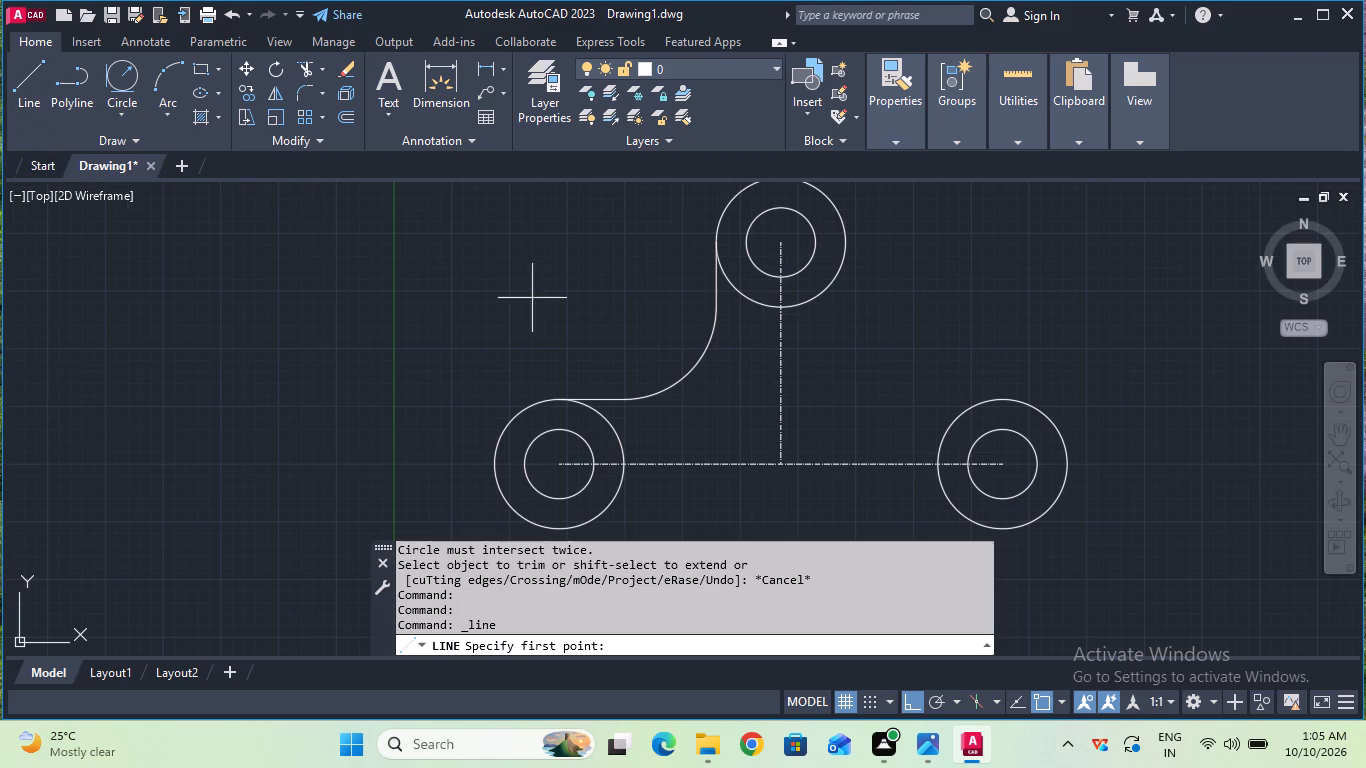
pyautogui.click(846, 242)
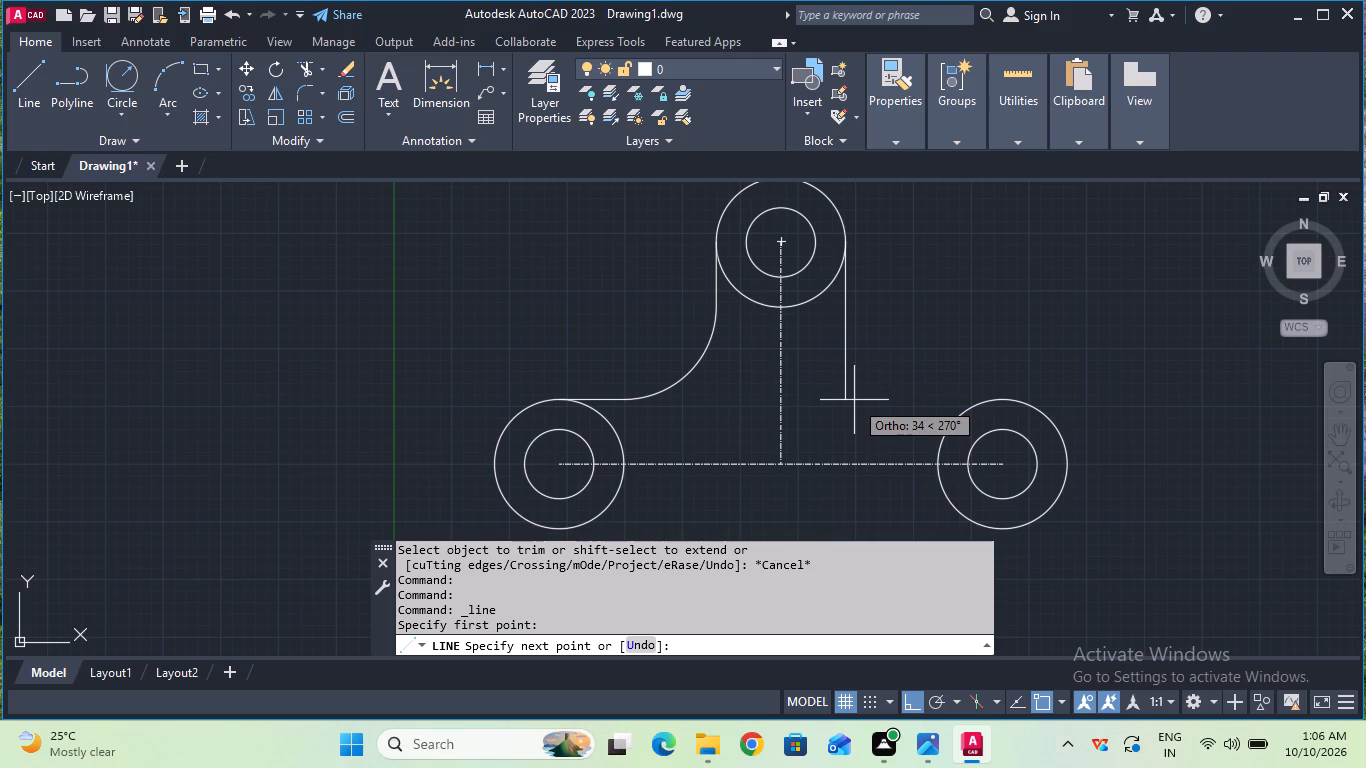
pyautogui.click(853, 410)
pyautogui.press('Escape')
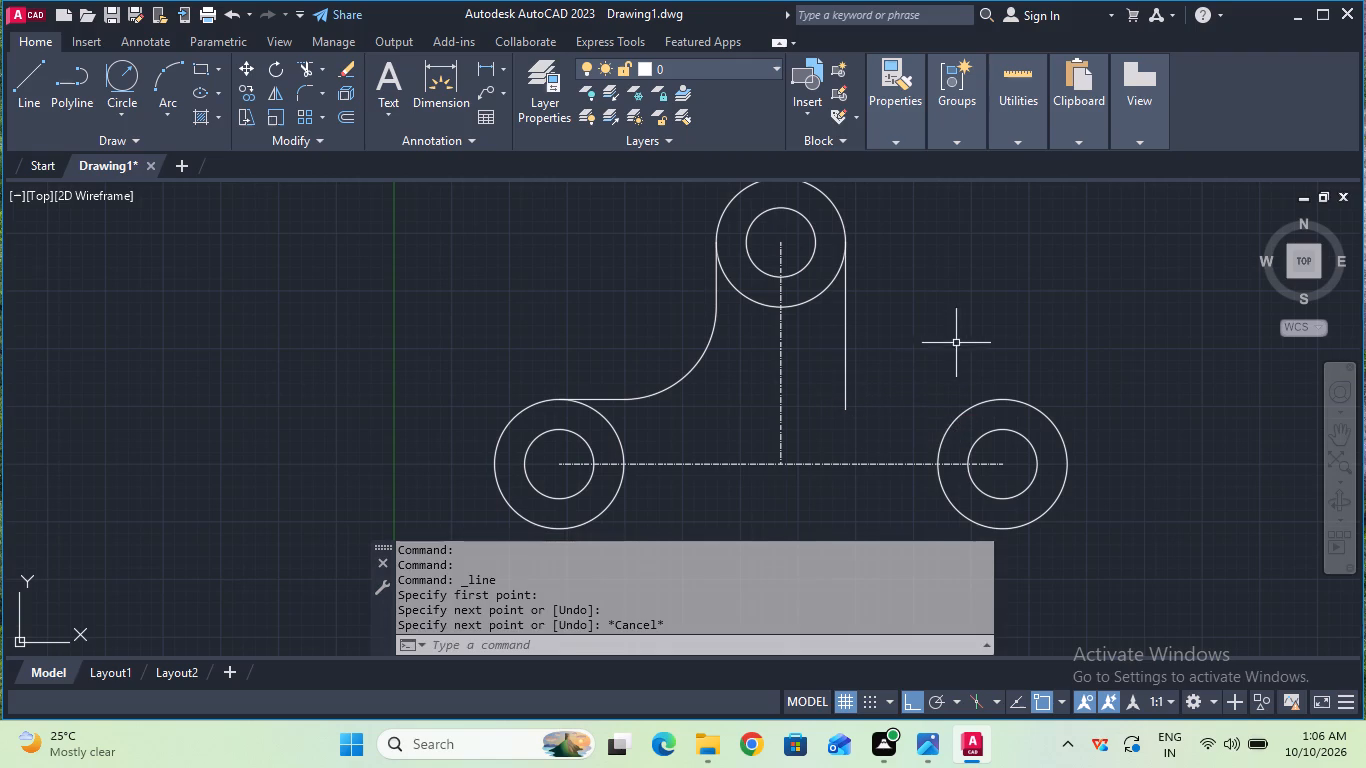
# Draw a horizontal line from the right outer circle's top quadrant to the vertical line on the right side.
pyautogui.click(34, 103)
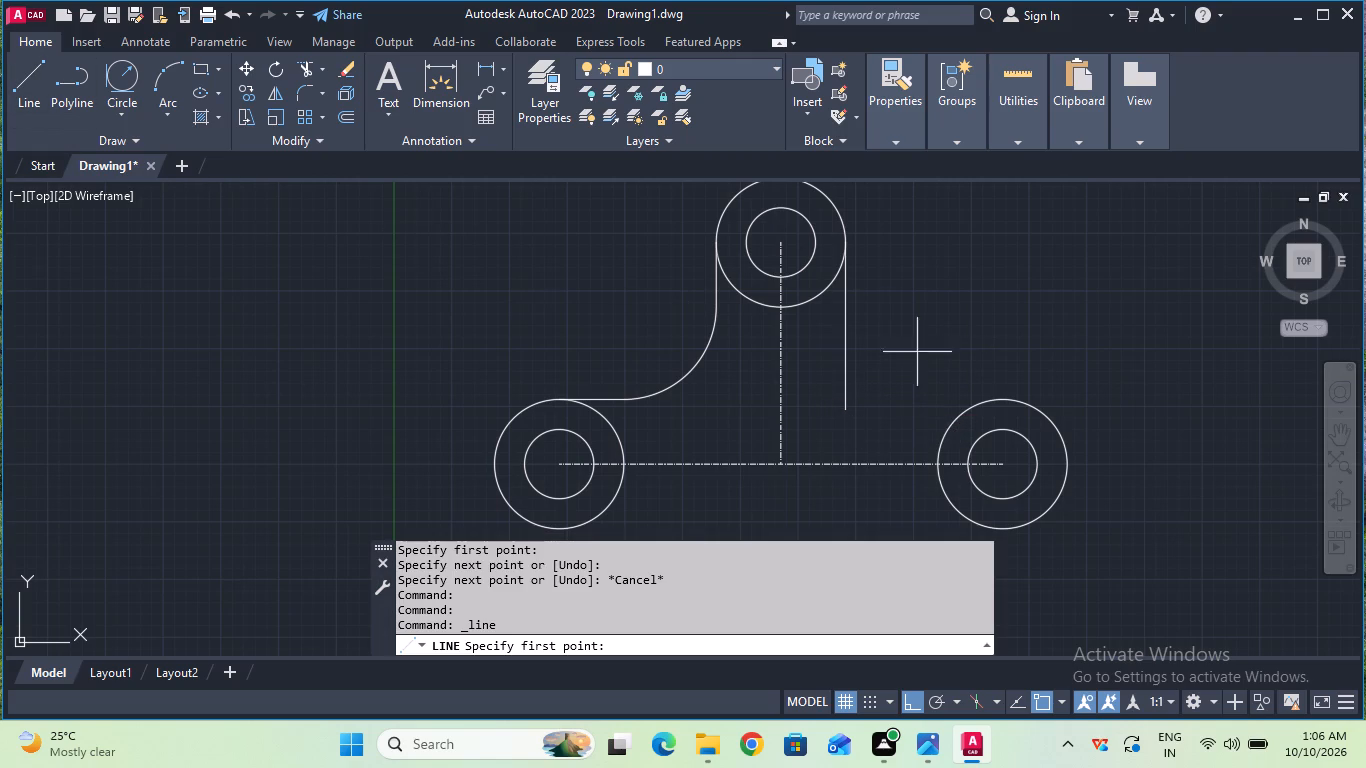
pyautogui.click(996, 401)
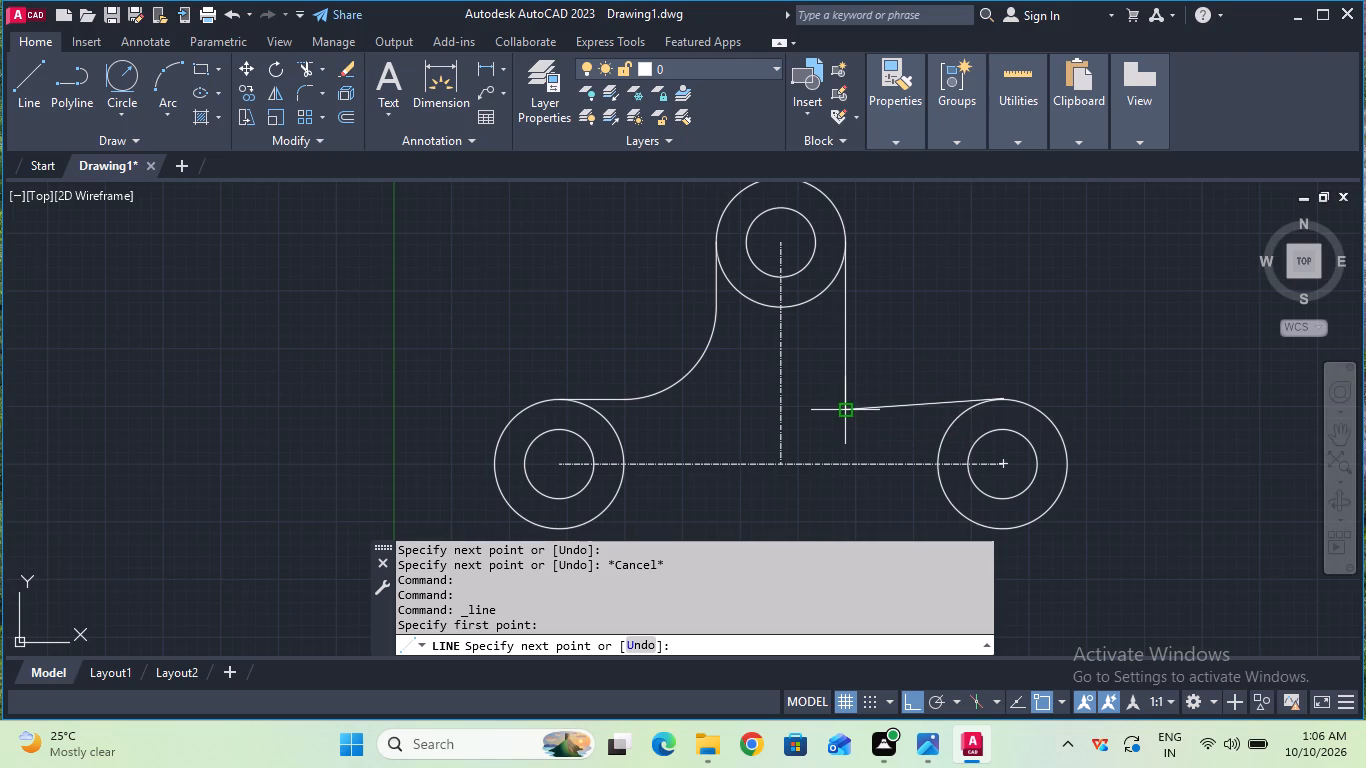
pyautogui.click(842, 401)
pyautogui.press('Escape')
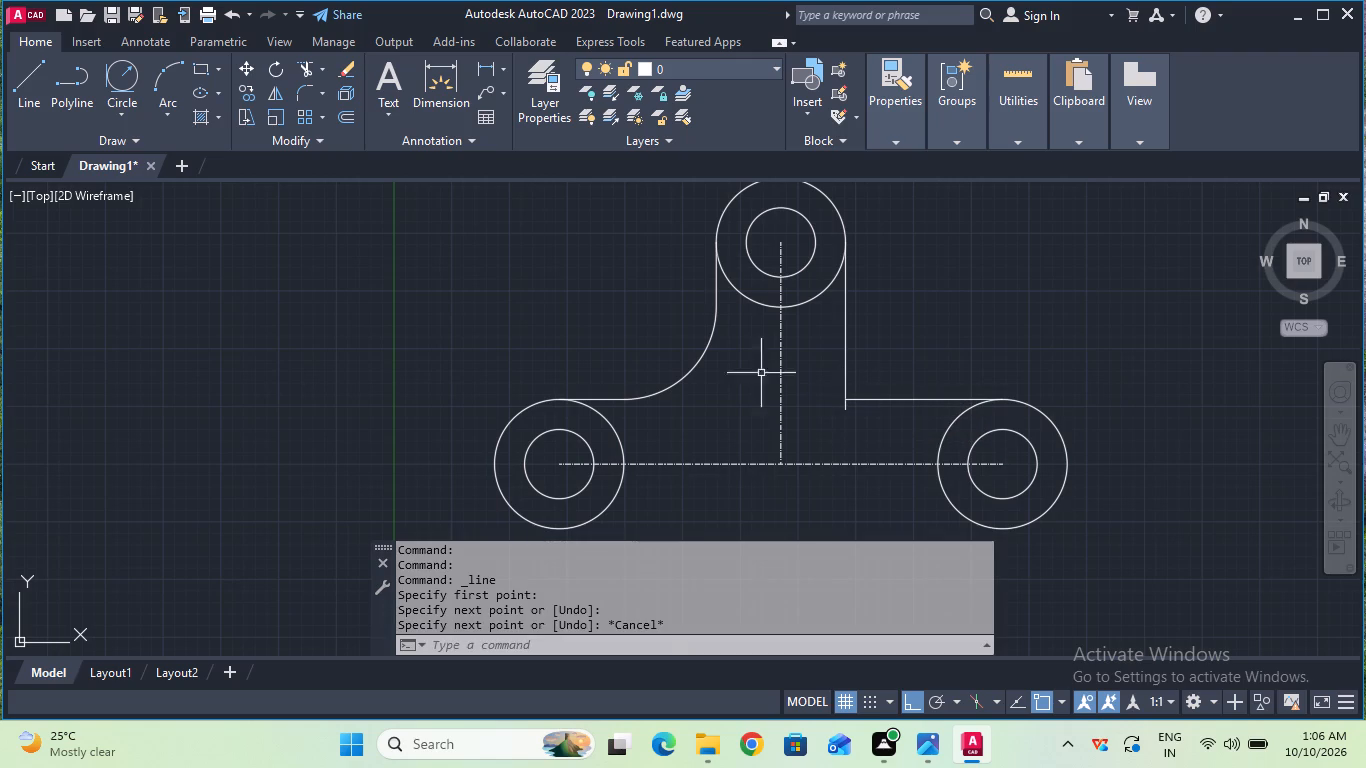
# Trim the short stub of the right vertical line that extends below the horizontal tangent line.
pyautogui.click(302, 71)
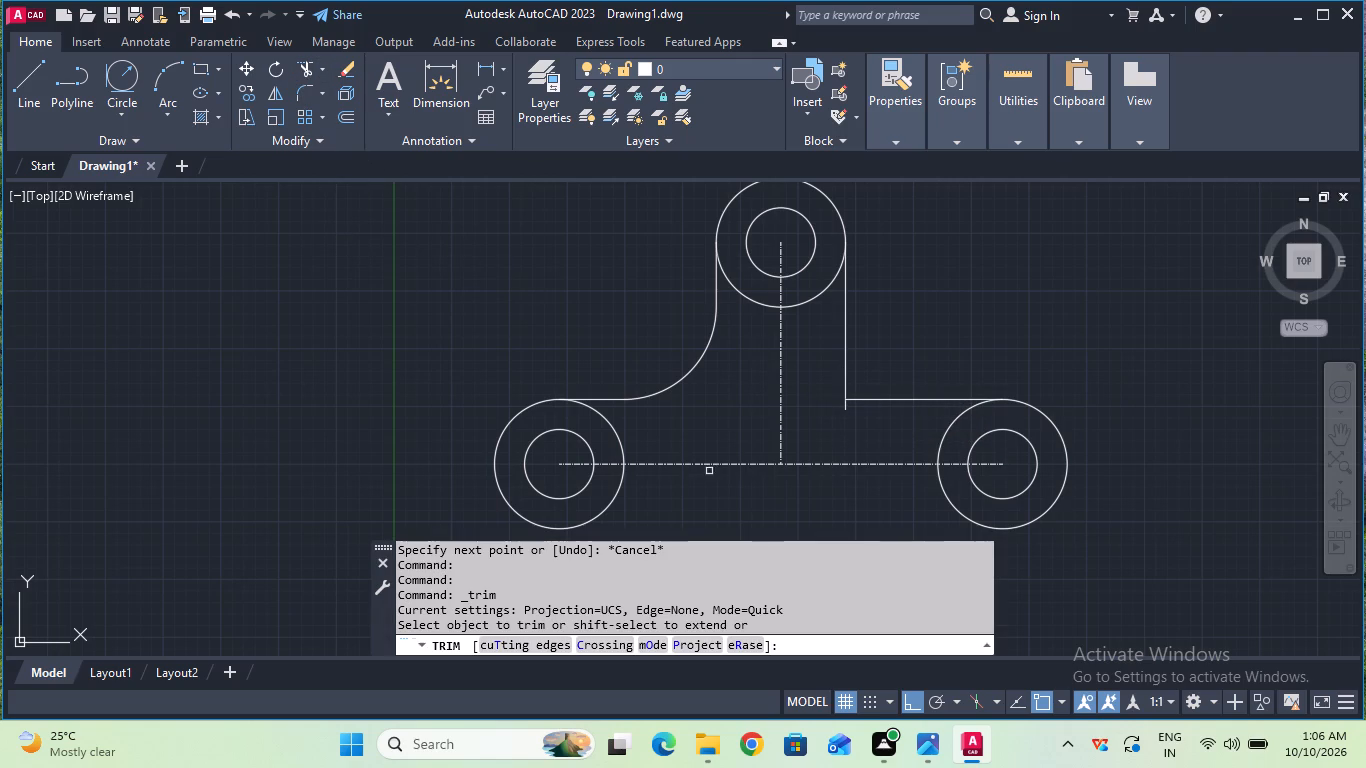
pyautogui.click(843, 407)
pyautogui.press('Escape')
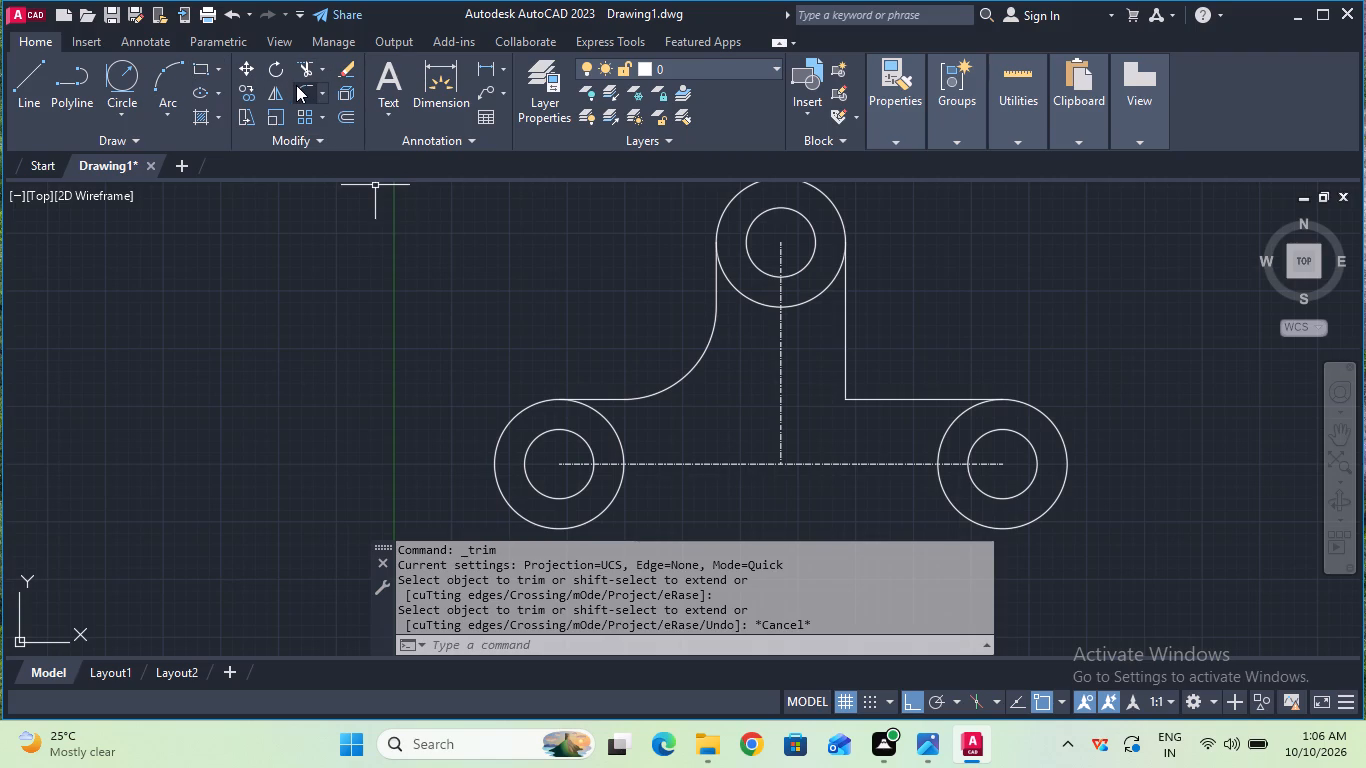
# Draw a Tan, Tan, Radius circle of radius 20 mm tangent to the vertical and horizontal lines on the plate's right side.
pyautogui.click(132, 107)
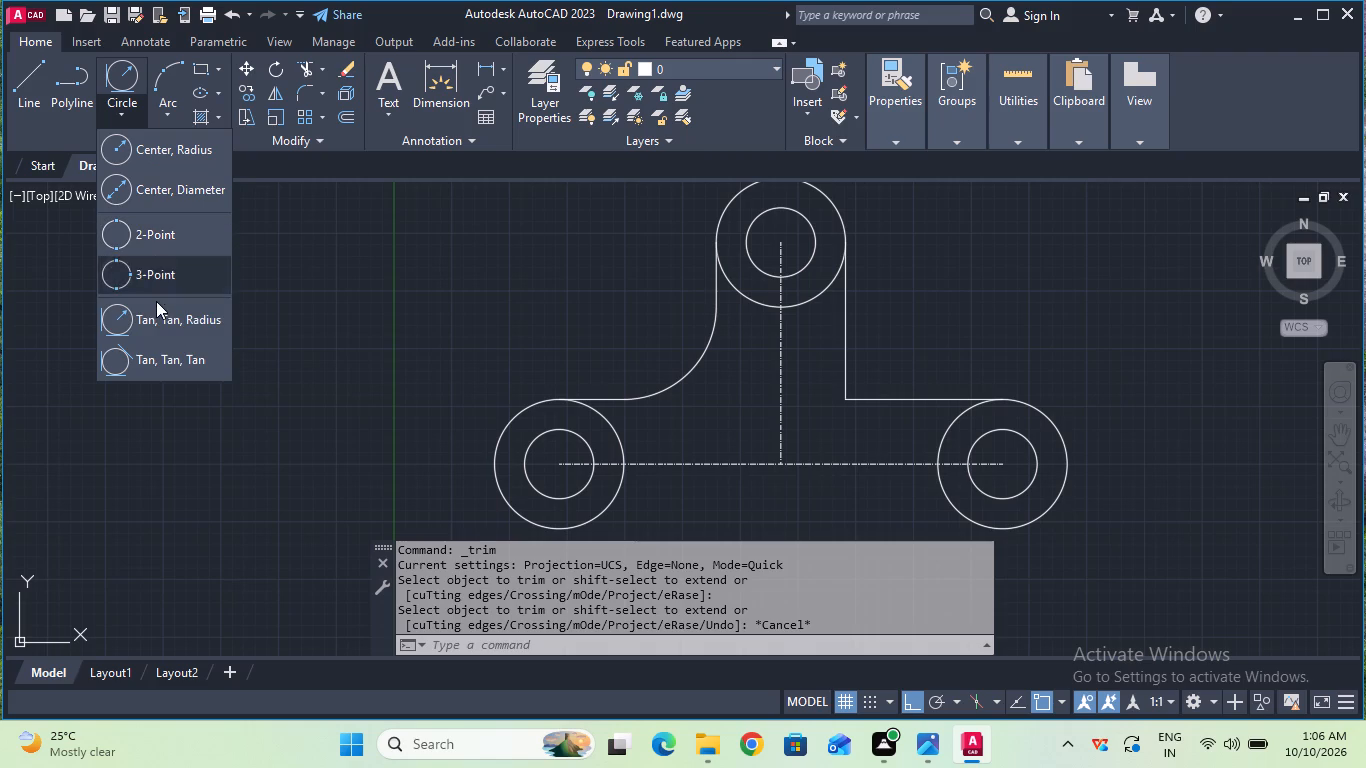
pyautogui.click(157, 309)
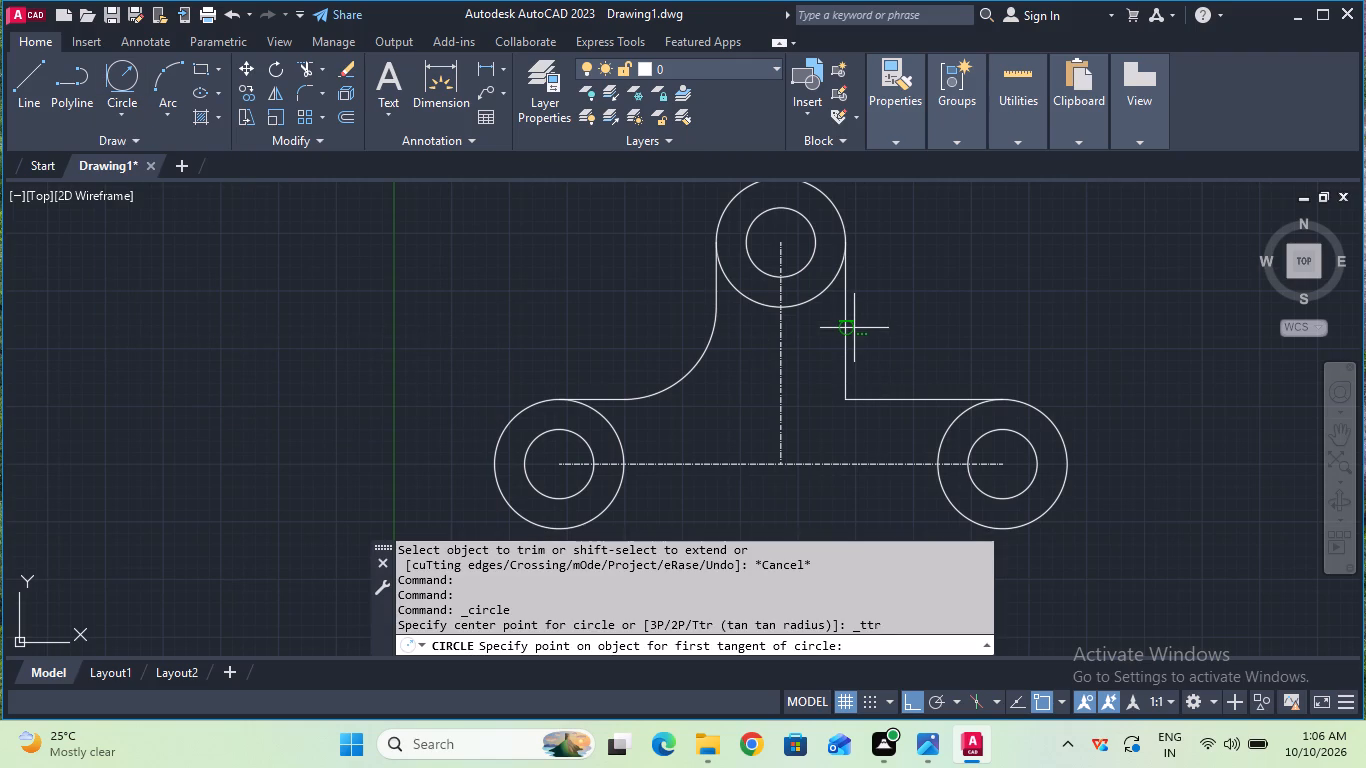
pyautogui.click(845, 324)
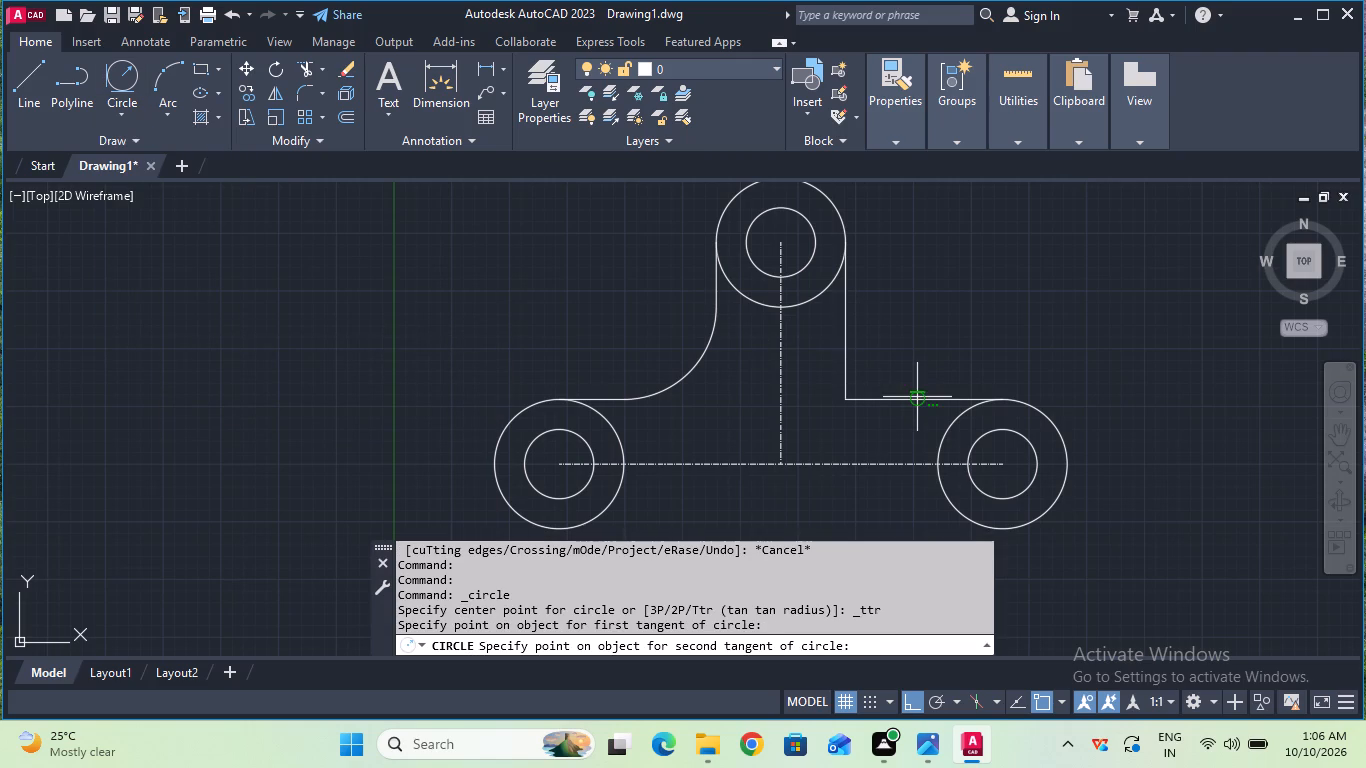
pyautogui.click(917, 397)
pyautogui.press('2')
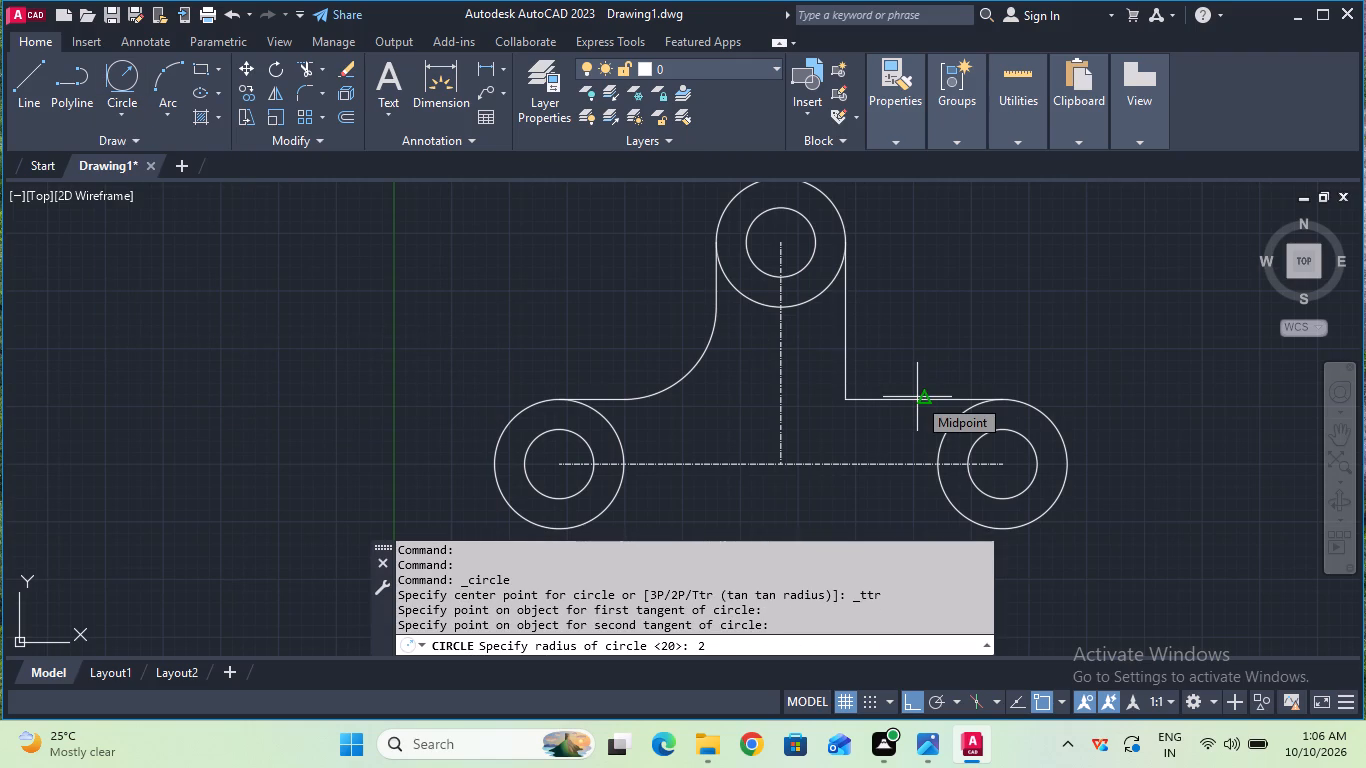
pyautogui.press('0')
pyautogui.press('Return')
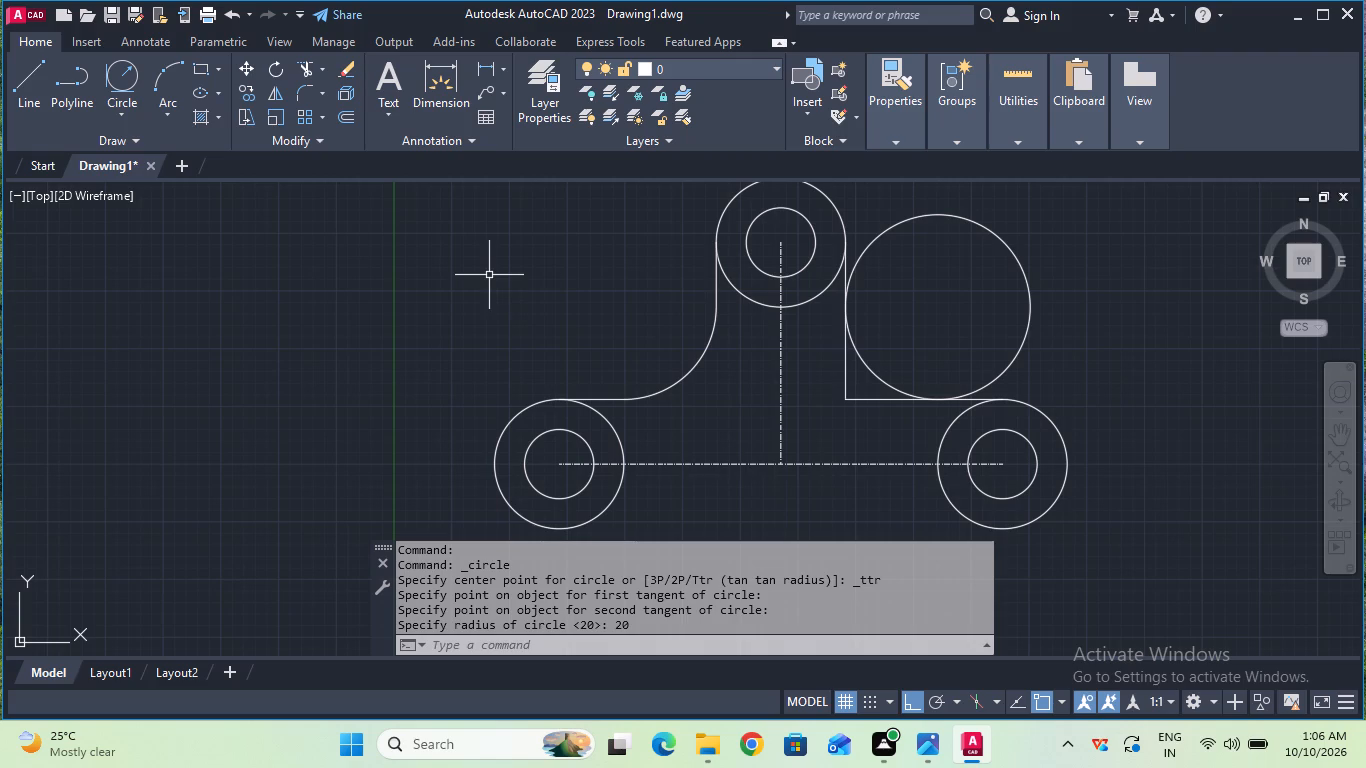
# Trim the right 20 mm radius circle's outer portion and both lines' corner ends, leaving only the rounded arc joining the lines.
pyautogui.click(307, 71)
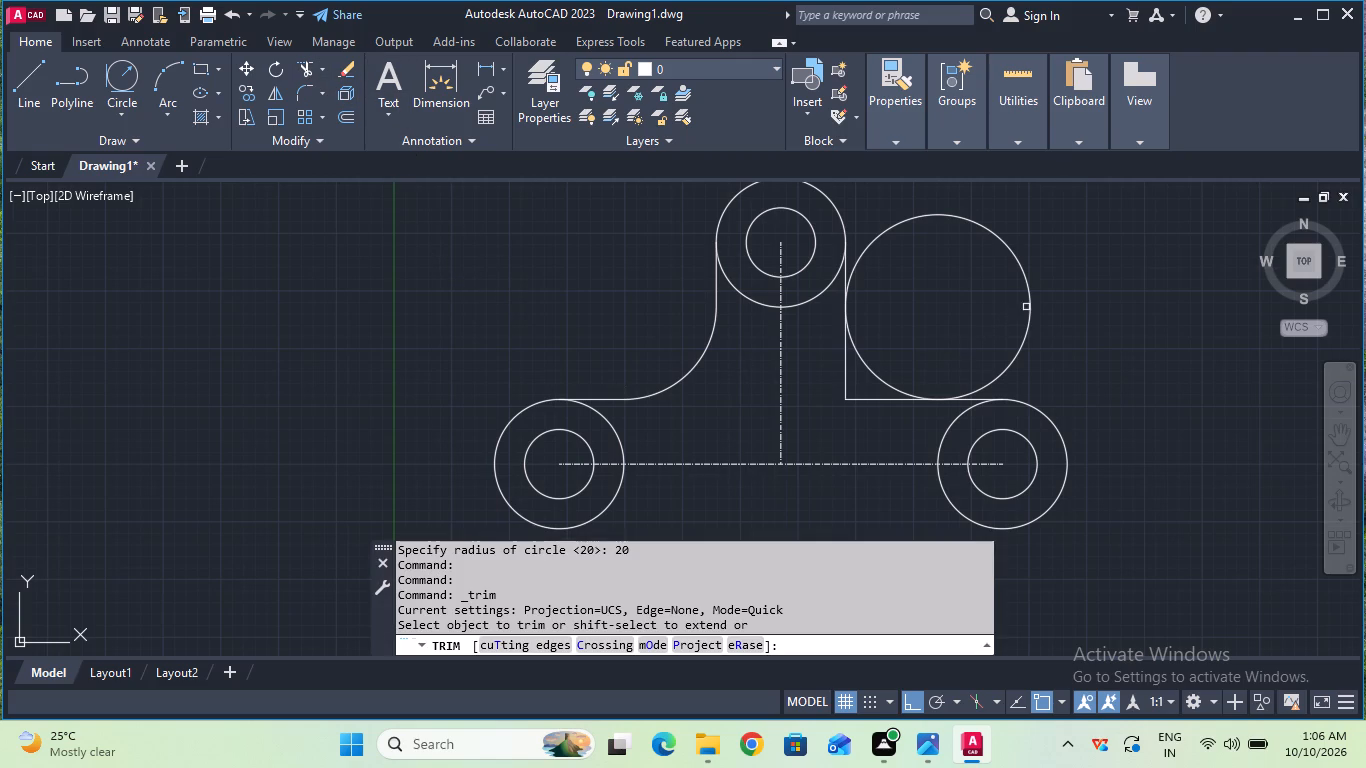
pyautogui.click(1031, 306)
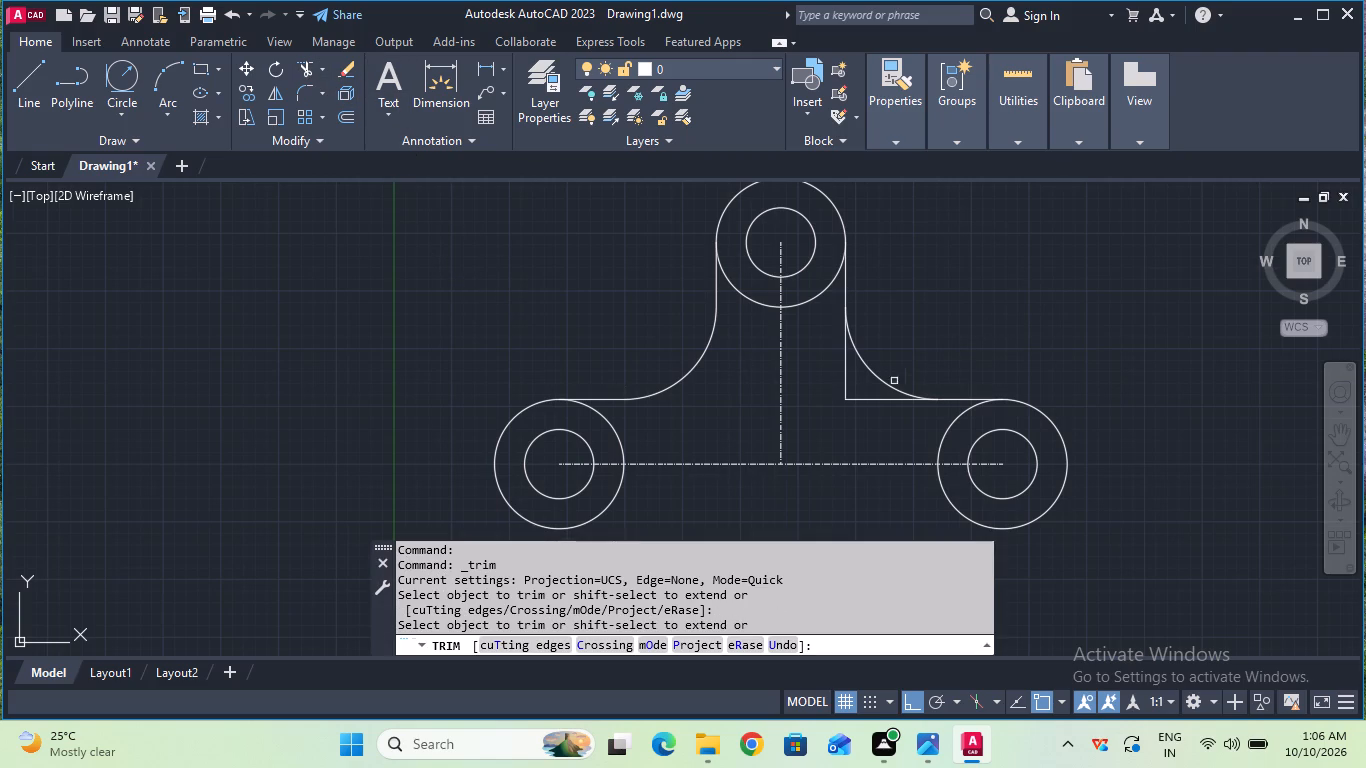
pyautogui.click(869, 403)
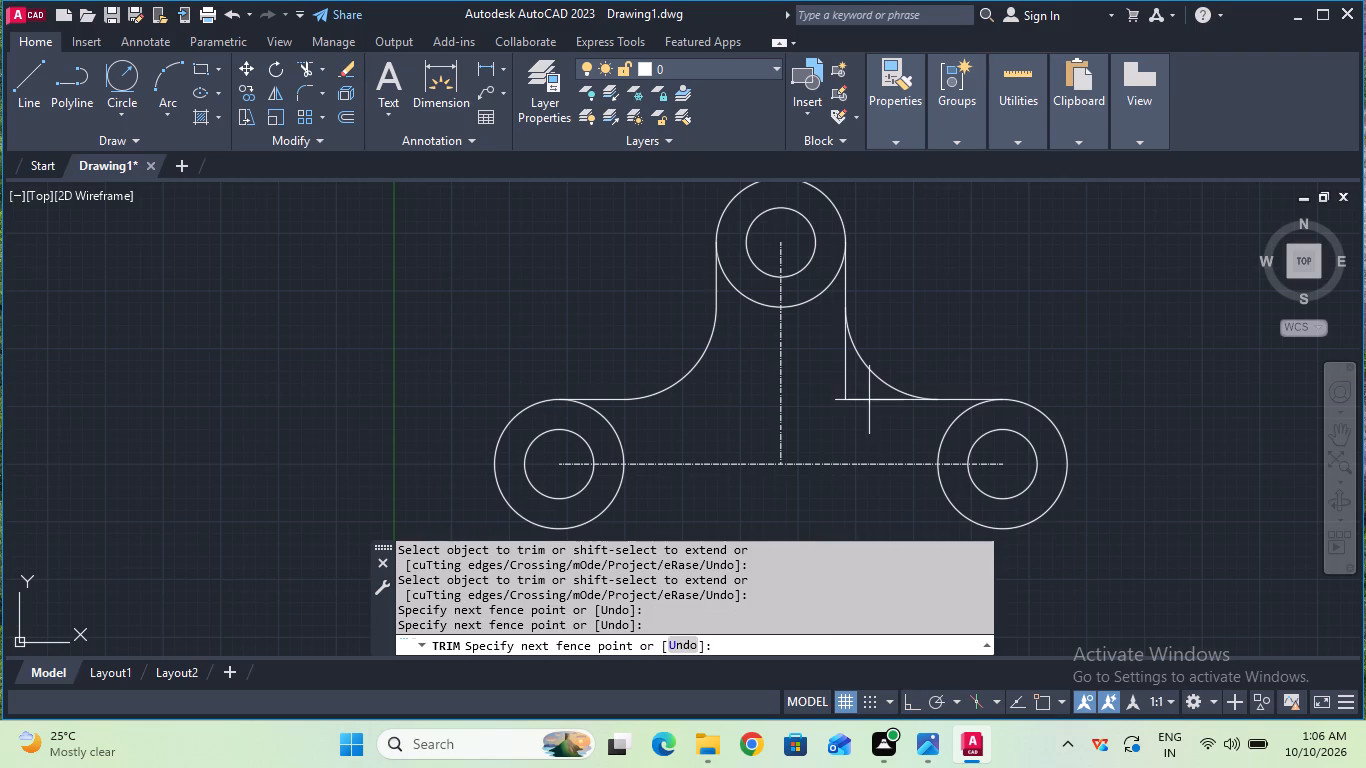
pyautogui.click(869, 399)
pyautogui.moveTo(858, 387); pyautogui.dragTo(842, 393)
pyautogui.press('Escape')
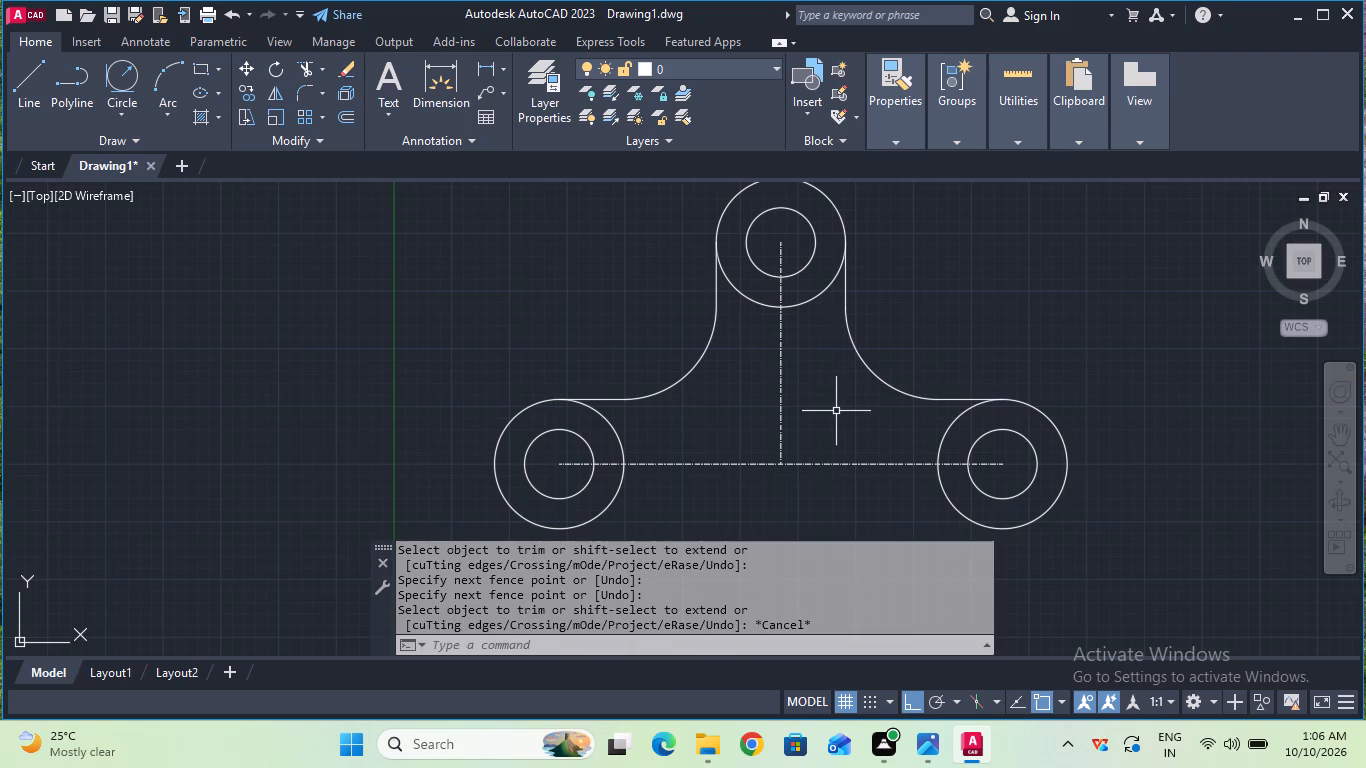
# Draw a 48 mm vertical line in the CENTER linetype straight down from the intersection of the two centerlines.
pyautogui.moveTo(836, 412); pyautogui.dragTo(841, 339, button='middle')
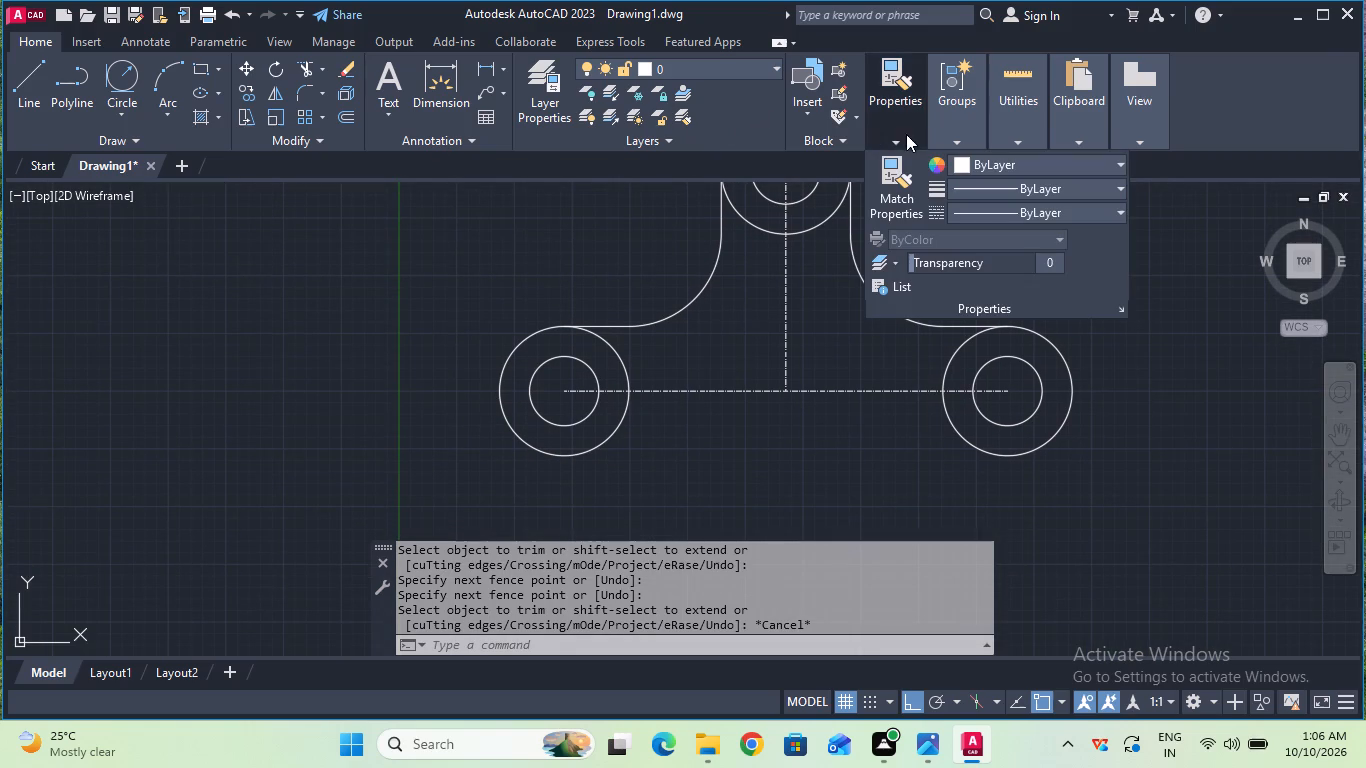
pyautogui.click(959, 211)
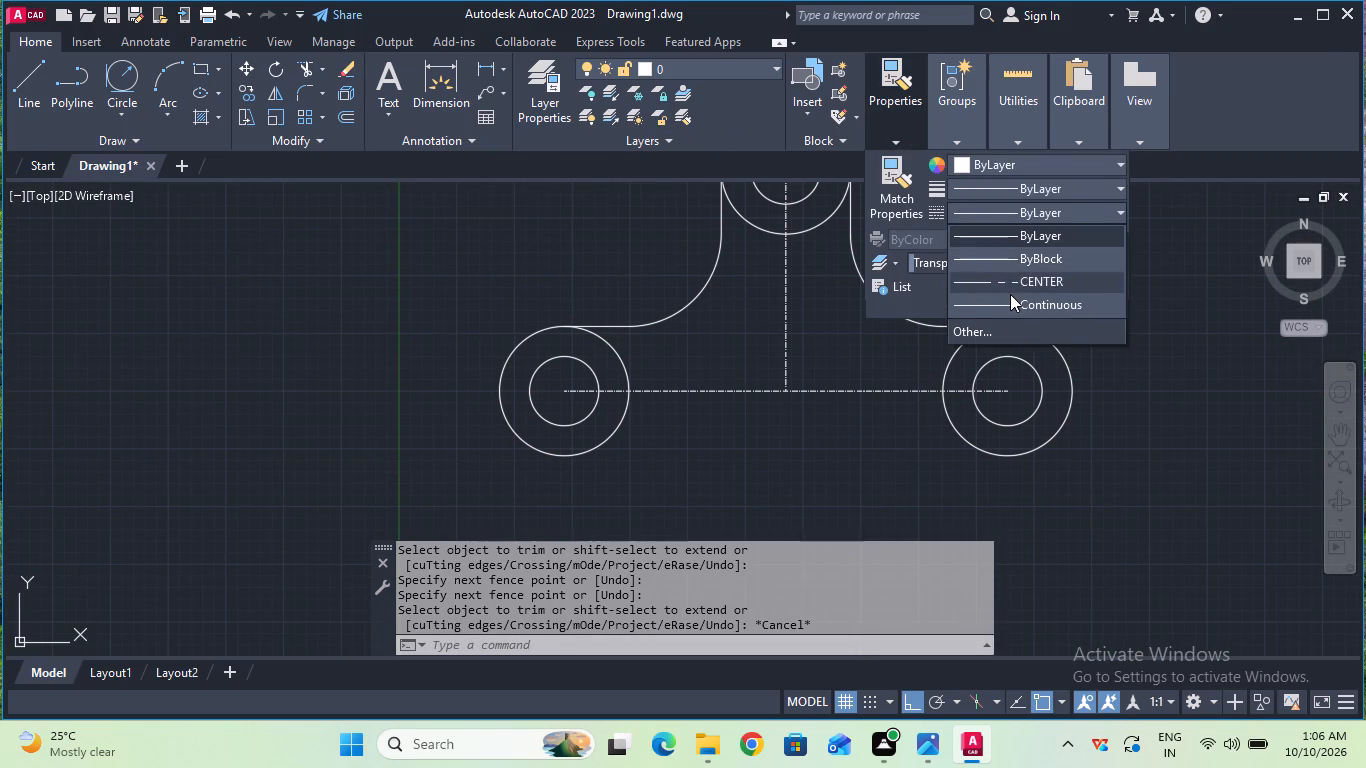
pyautogui.click(1010, 294)
pyautogui.click(1008, 223)
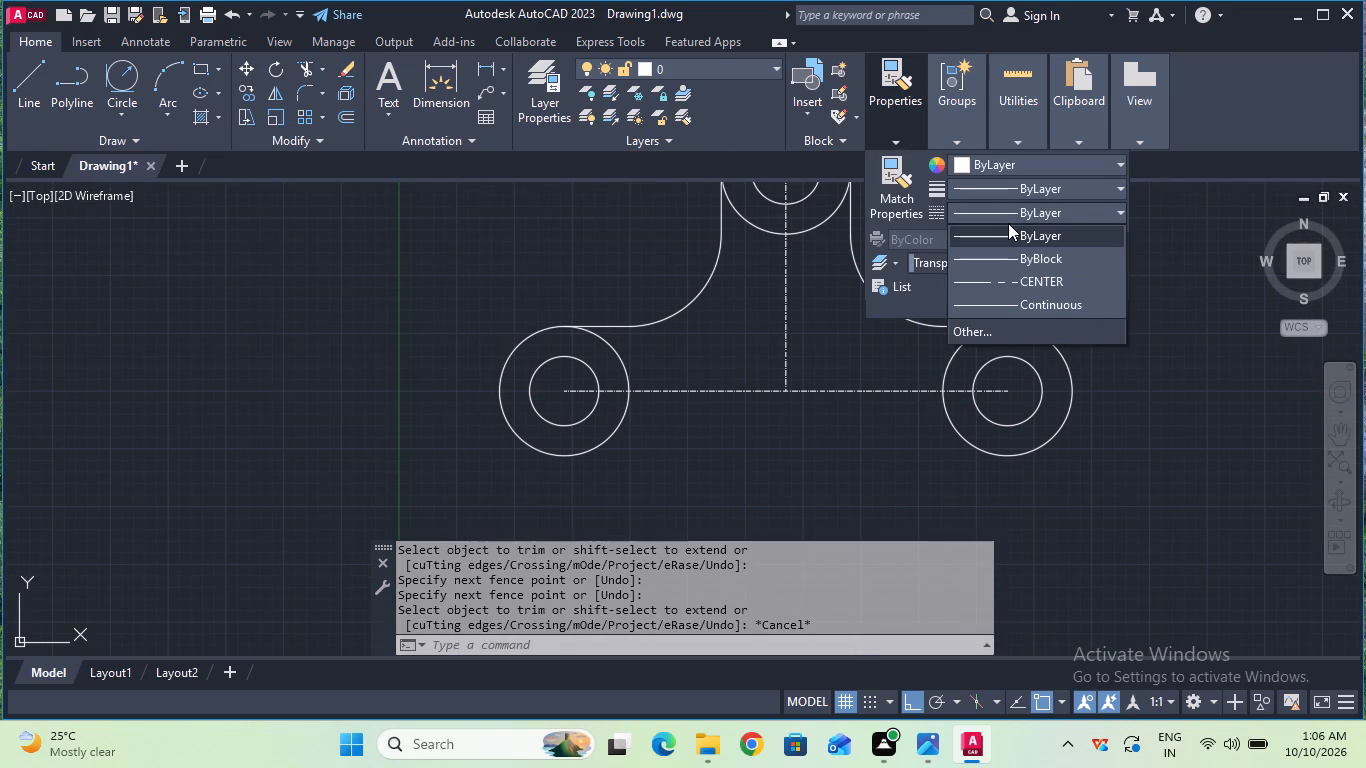
pyautogui.click(1008, 274)
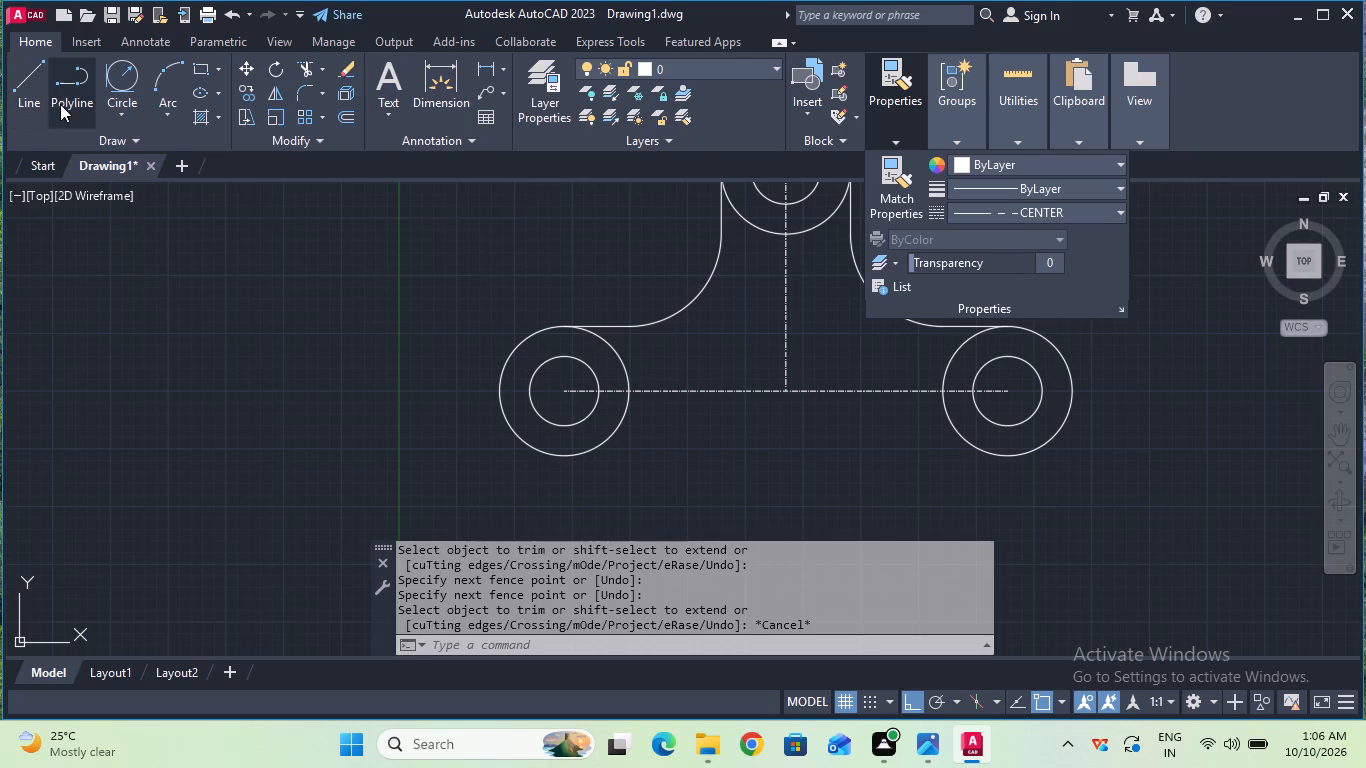
pyautogui.click(37, 104)
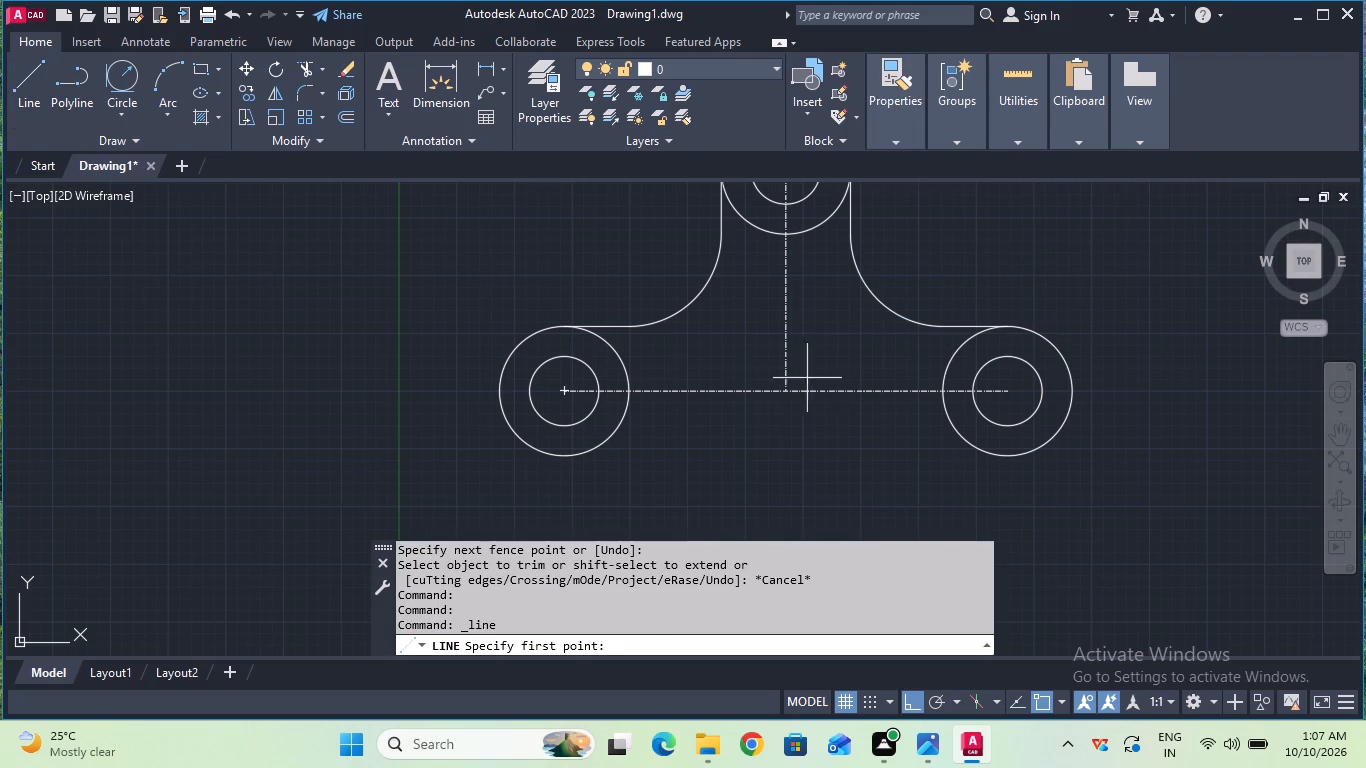
pyautogui.click(787, 397)
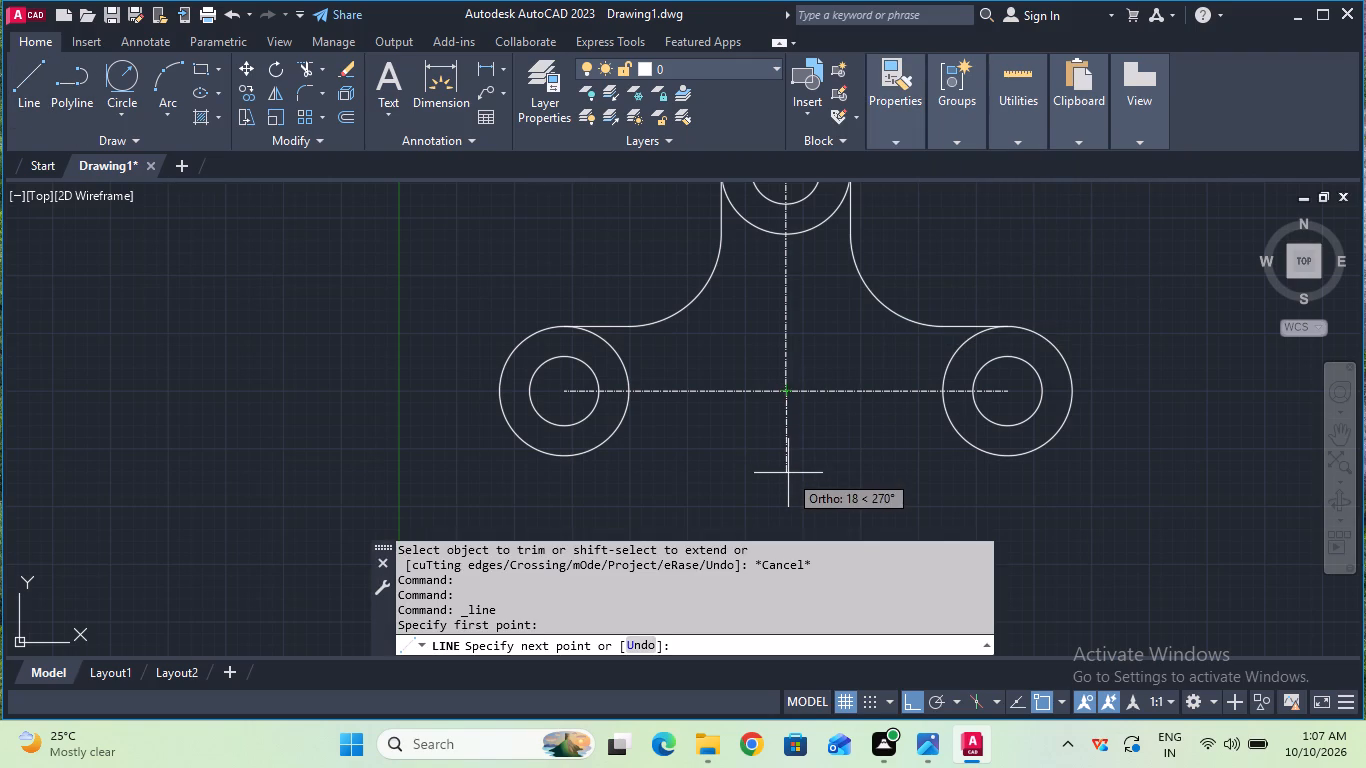
pyautogui.press('4')
pyautogui.press('8')
pyautogui.press('Return')
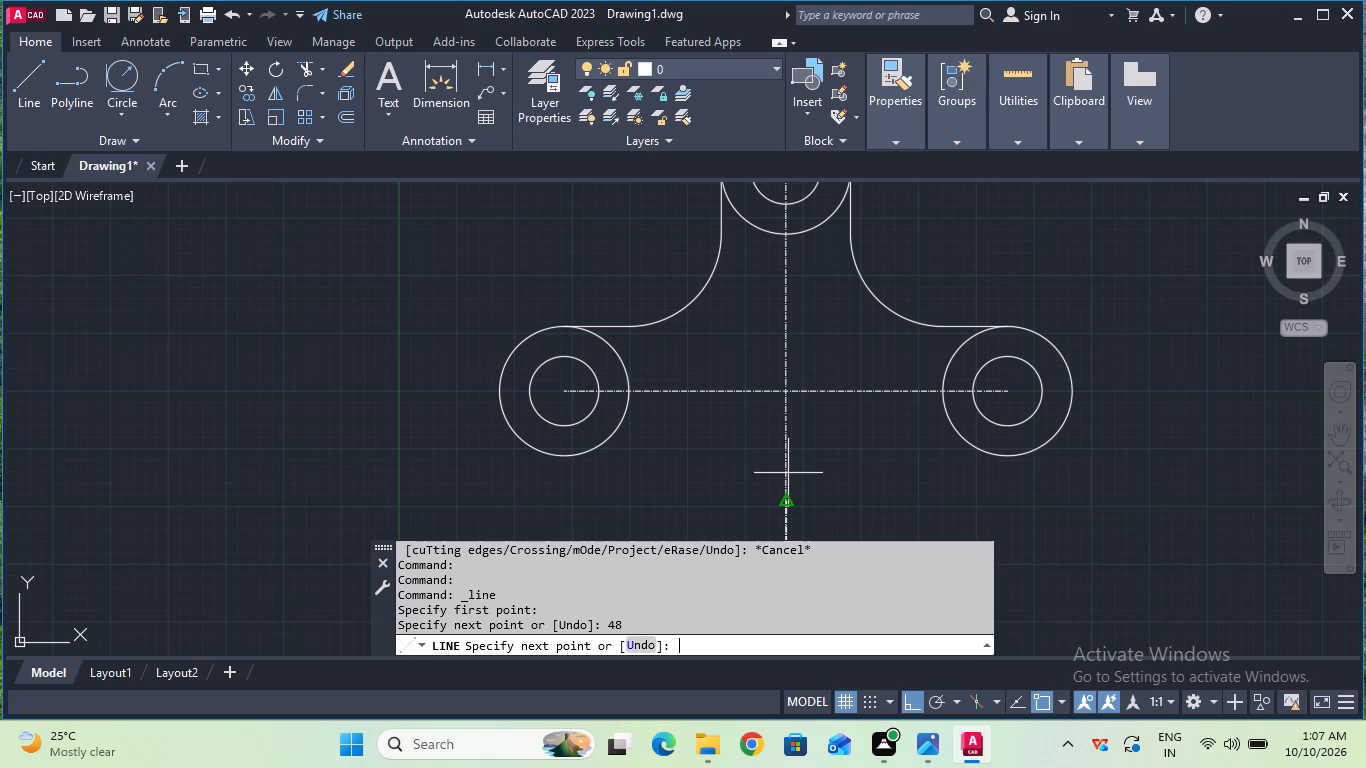
pyautogui.moveTo(788, 473); pyautogui.dragTo(765, 358, button='middle')
pyautogui.press('Escape')
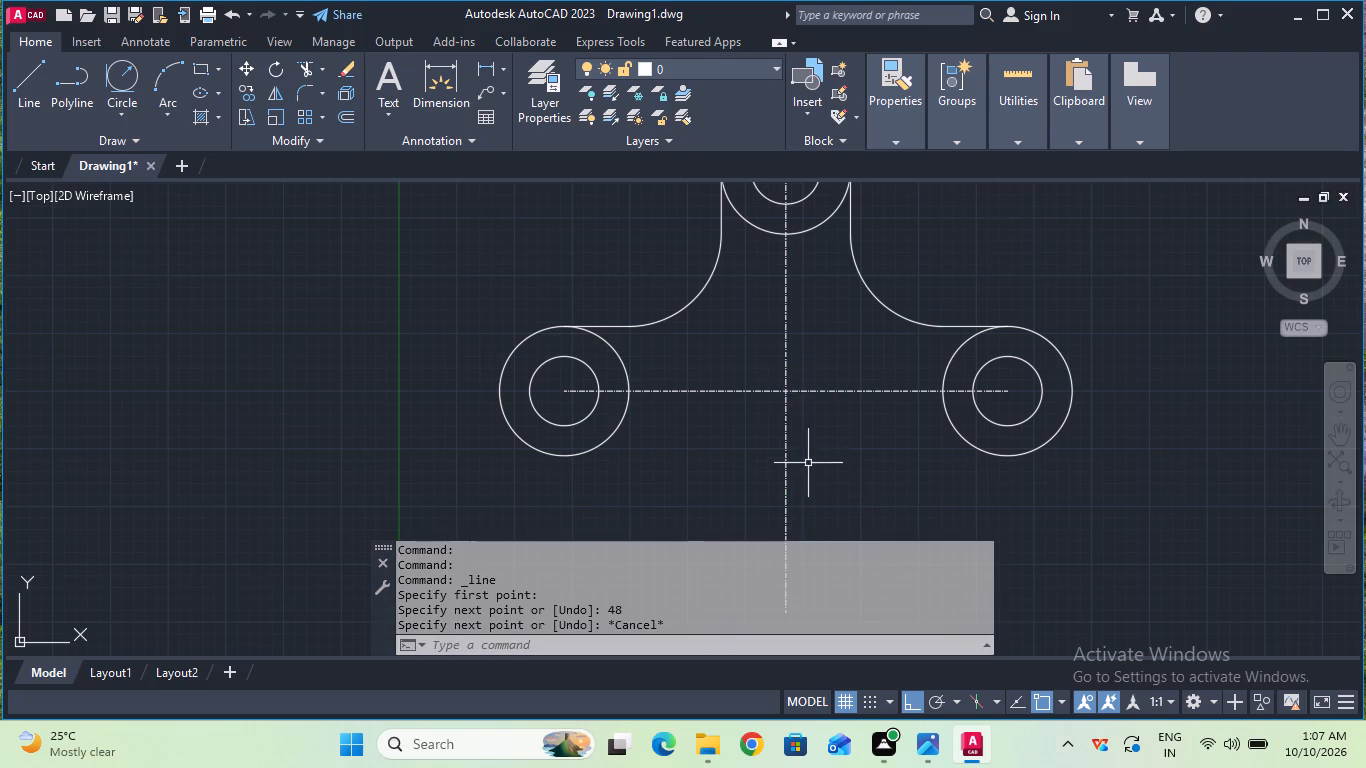
# Draw a 40 mm diameter circle centred on the lower end of the new vertical centerline.
pyautogui.moveTo(817, 518); pyautogui.dragTo(810, 355, button='middle')
pyautogui.scroll(-2, 810, 355)
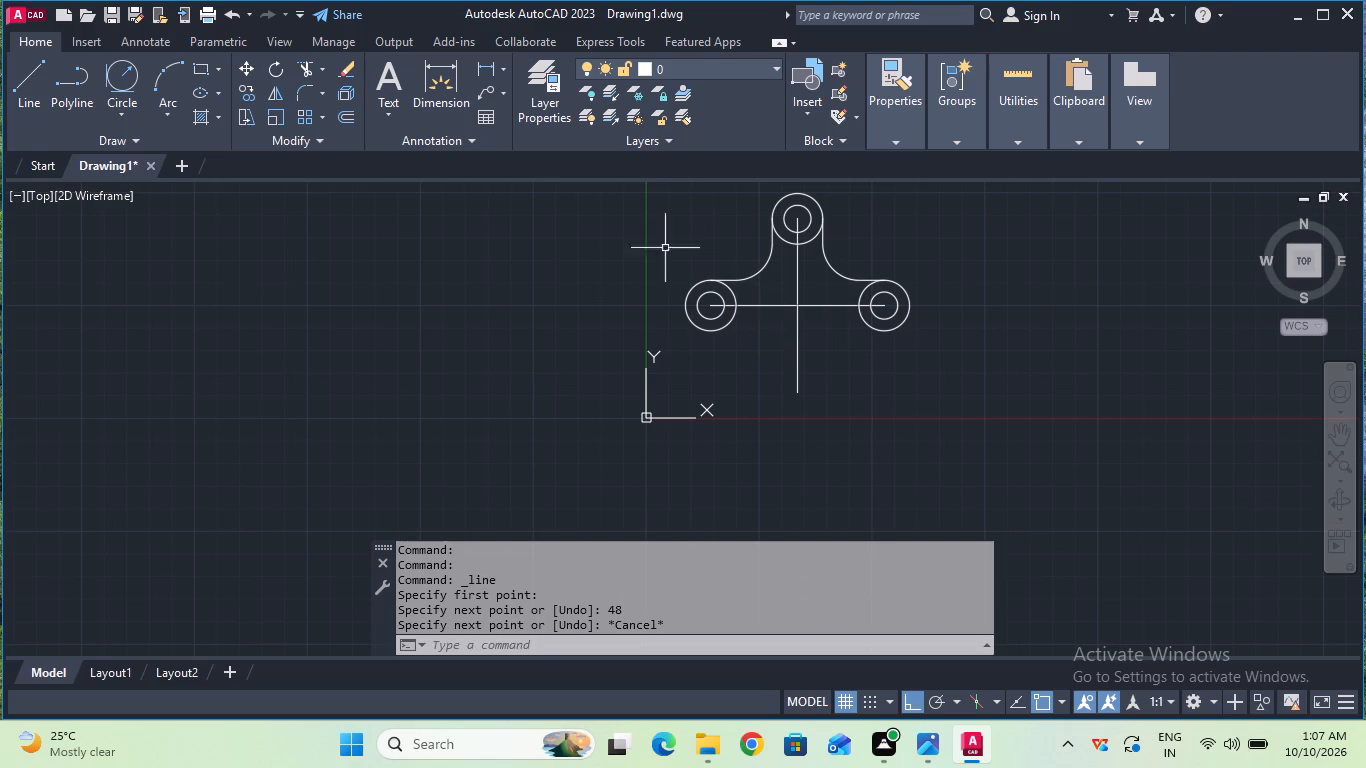
pyautogui.click(136, 104)
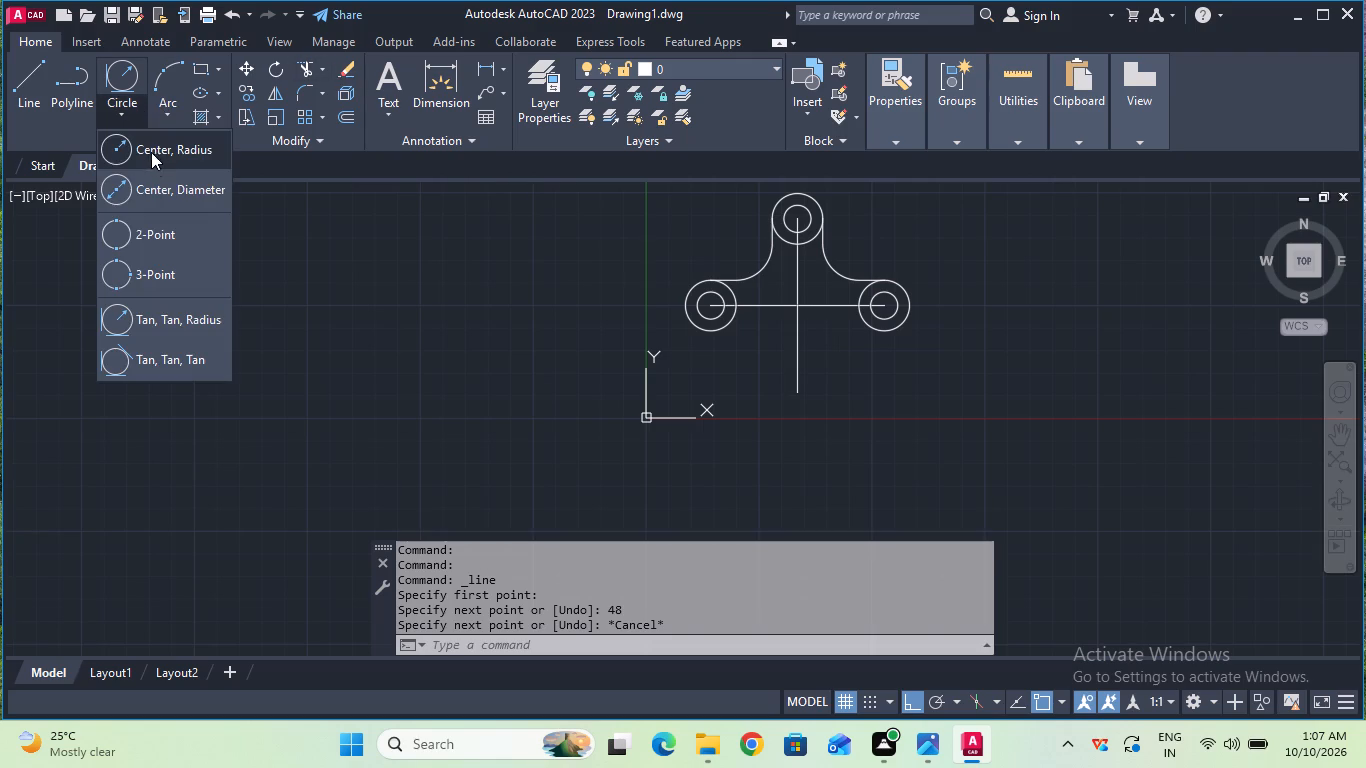
pyautogui.click(157, 182)
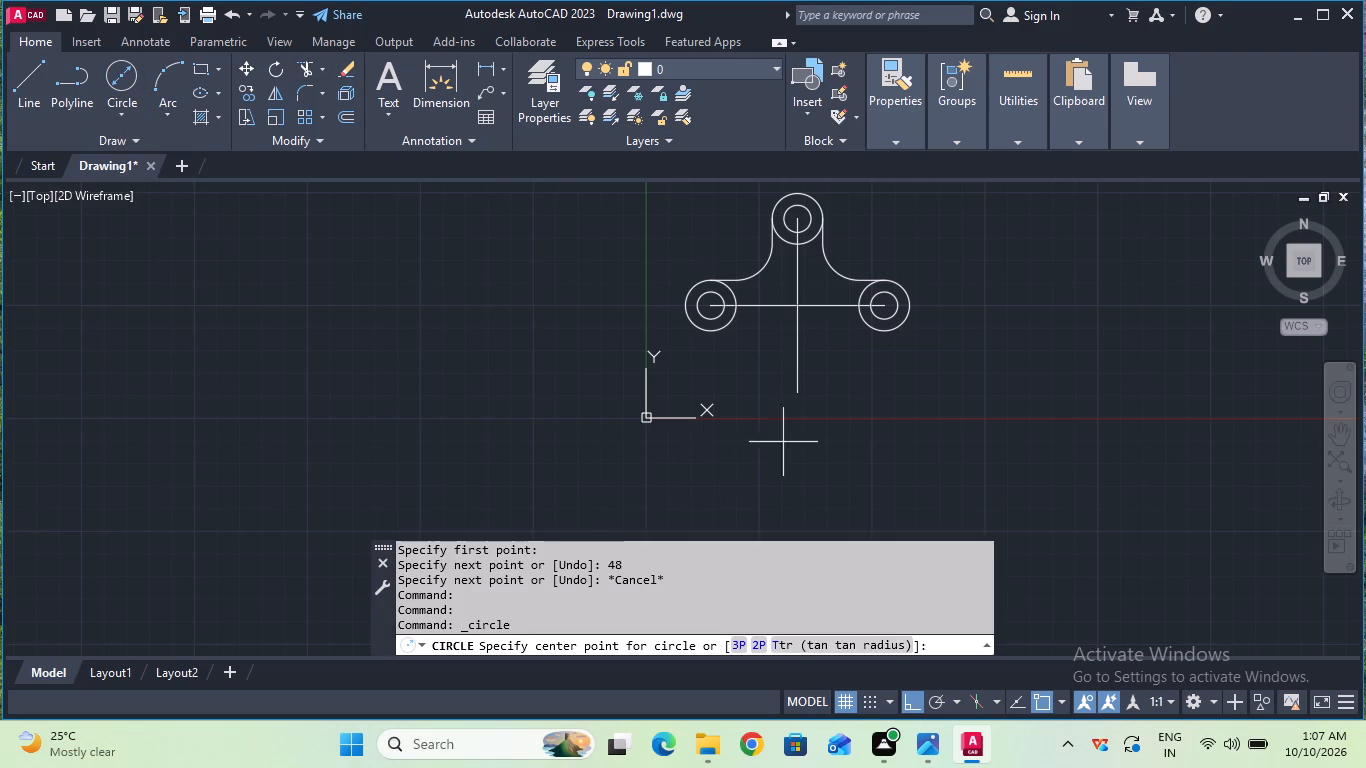
pyautogui.click(794, 397)
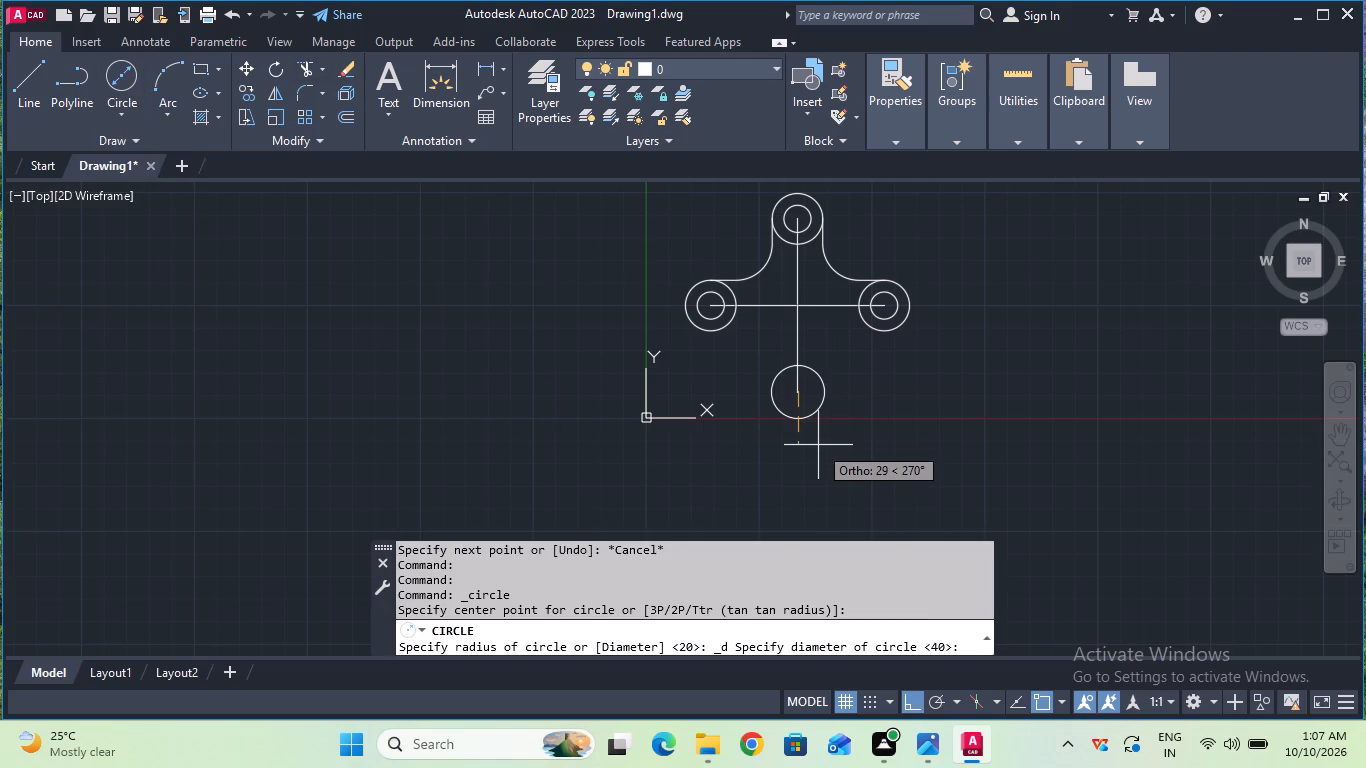
pyautogui.write('40')
pyautogui.press('Return')
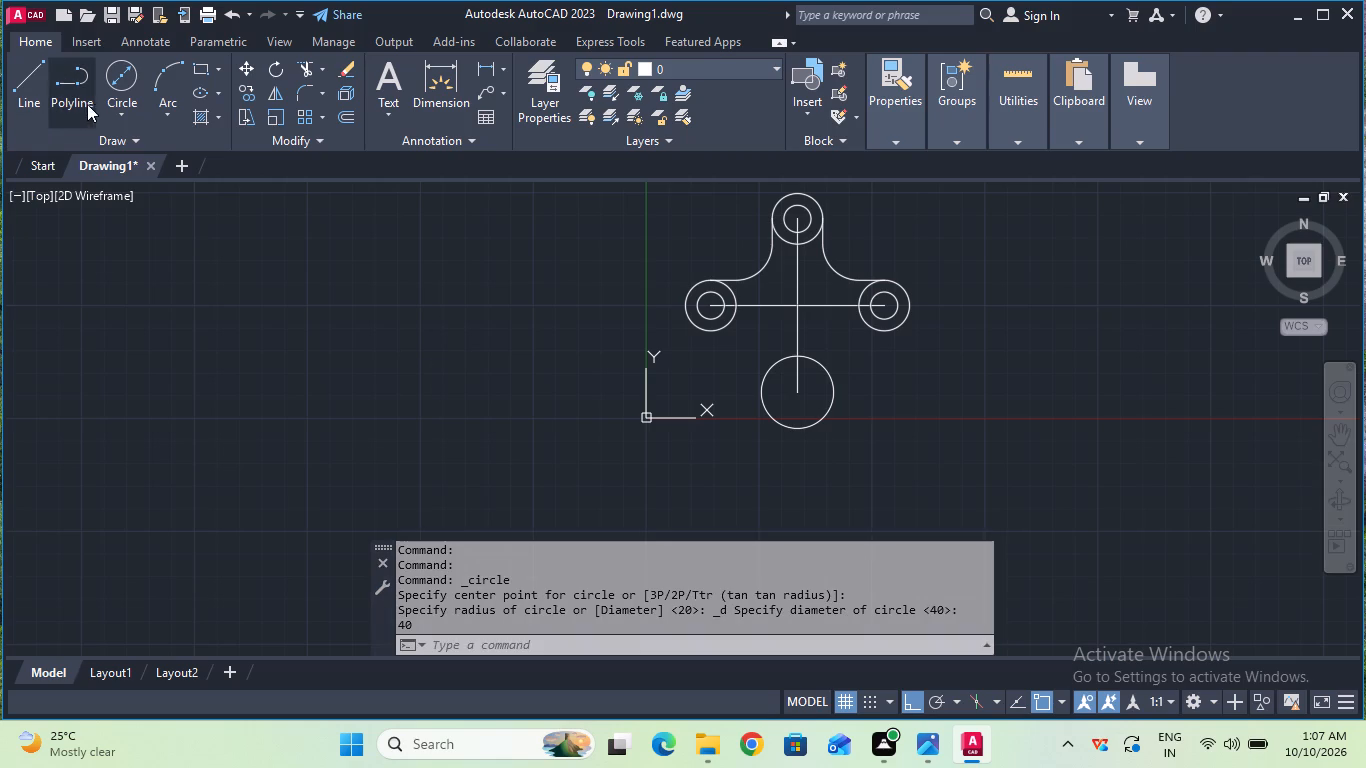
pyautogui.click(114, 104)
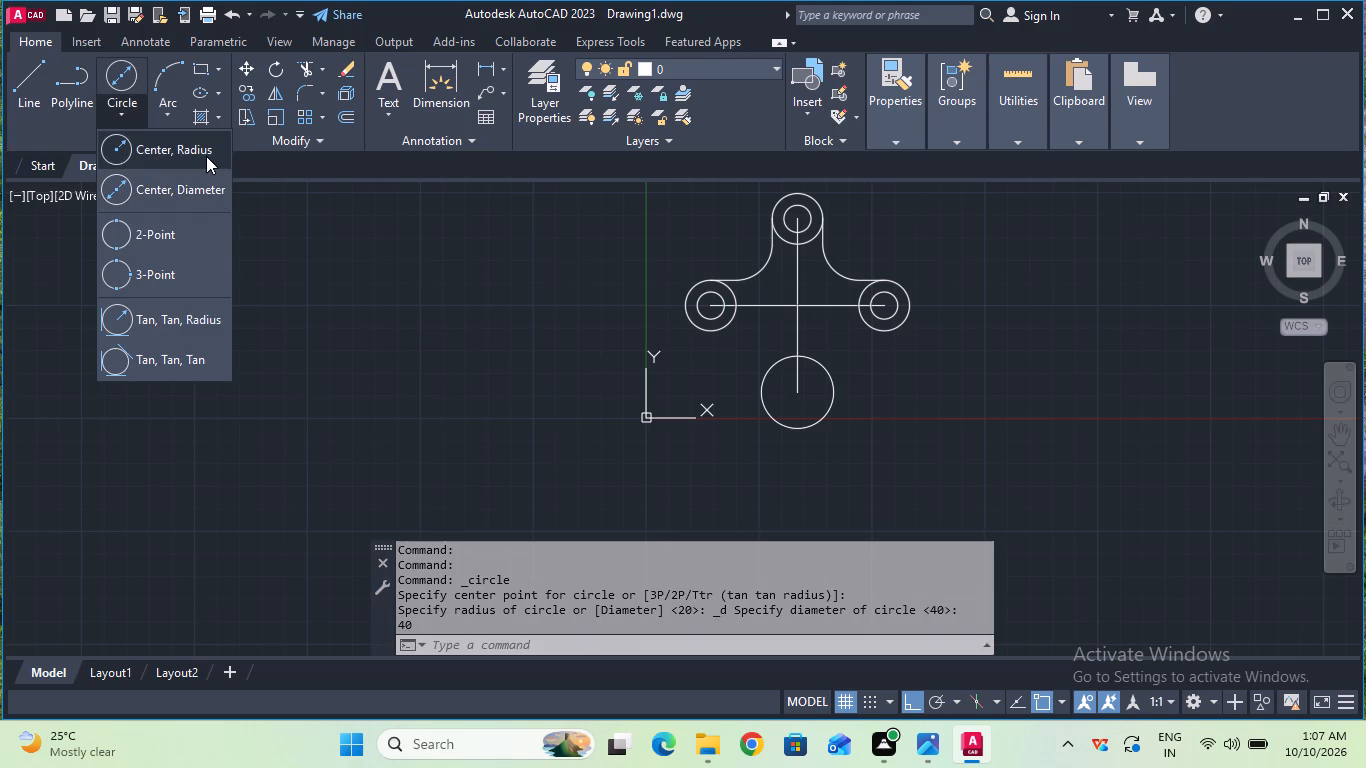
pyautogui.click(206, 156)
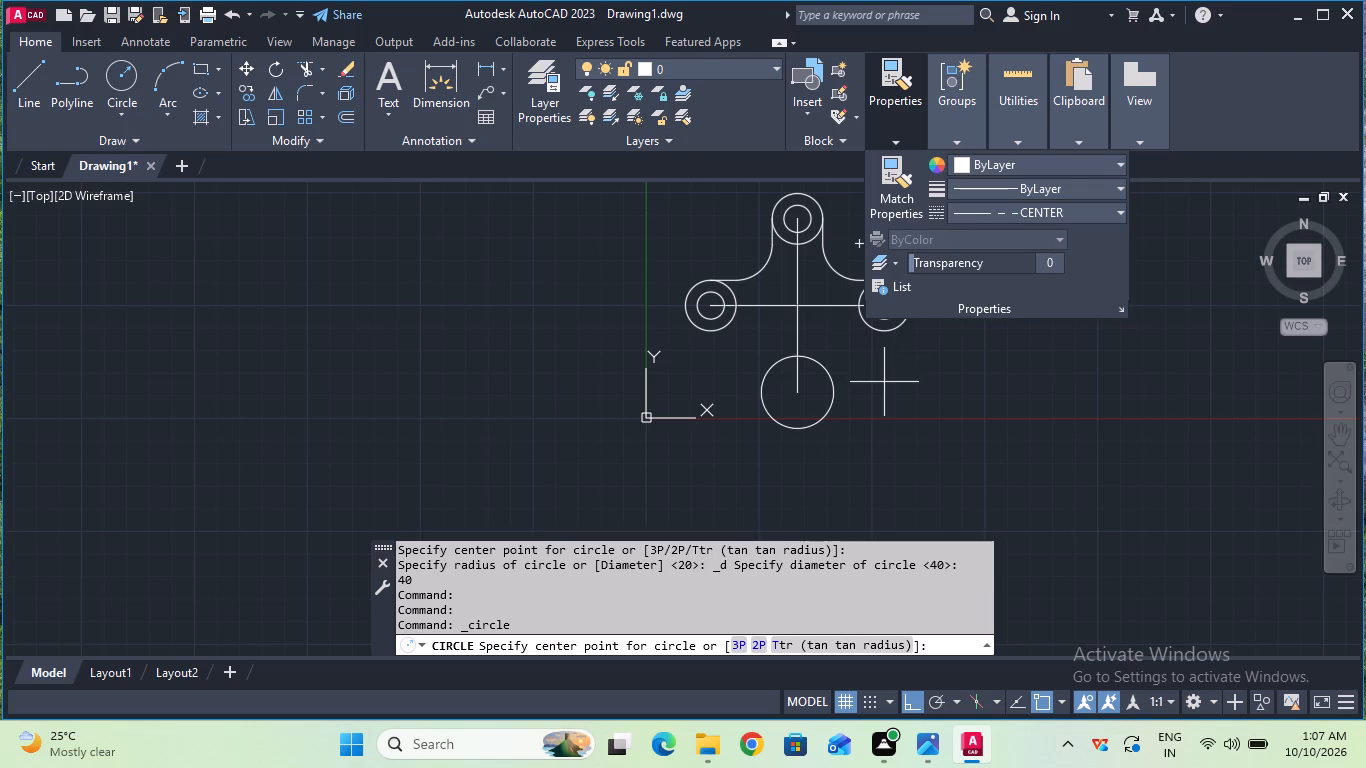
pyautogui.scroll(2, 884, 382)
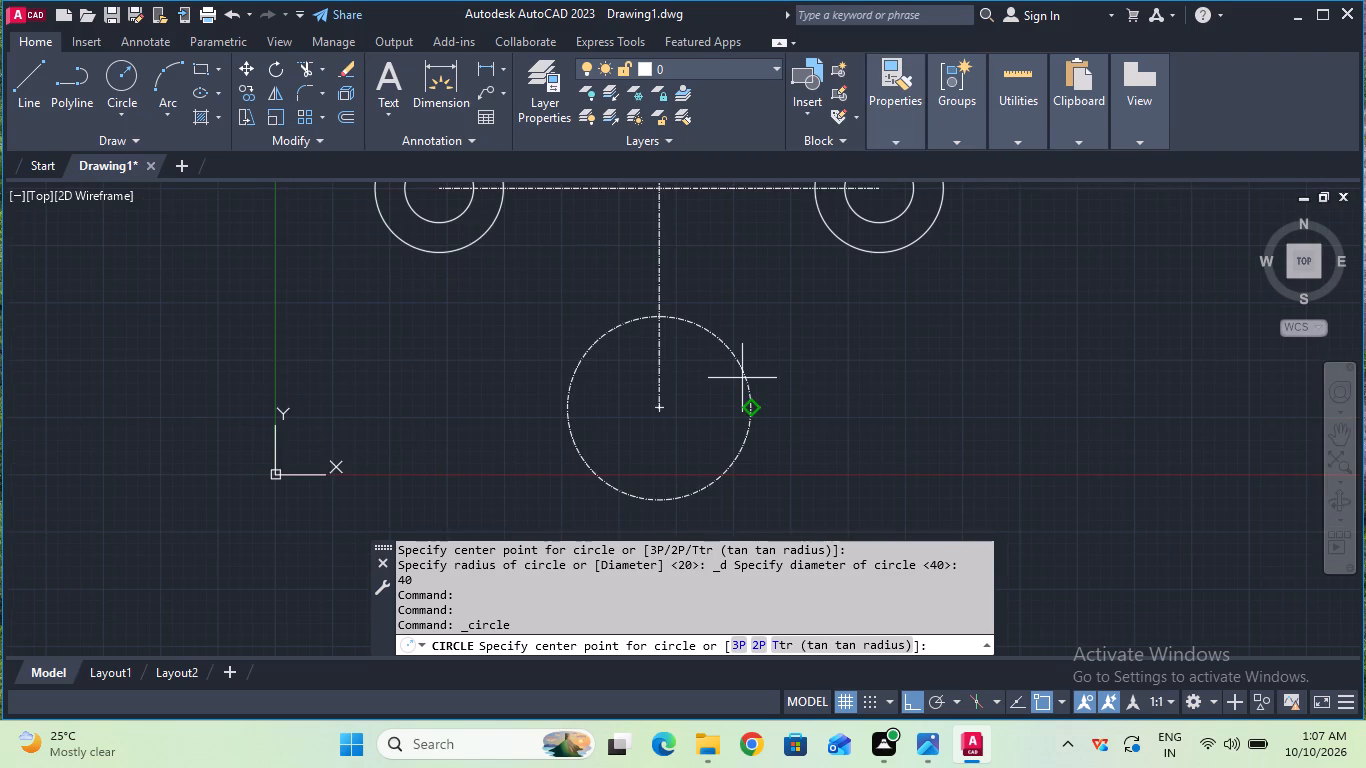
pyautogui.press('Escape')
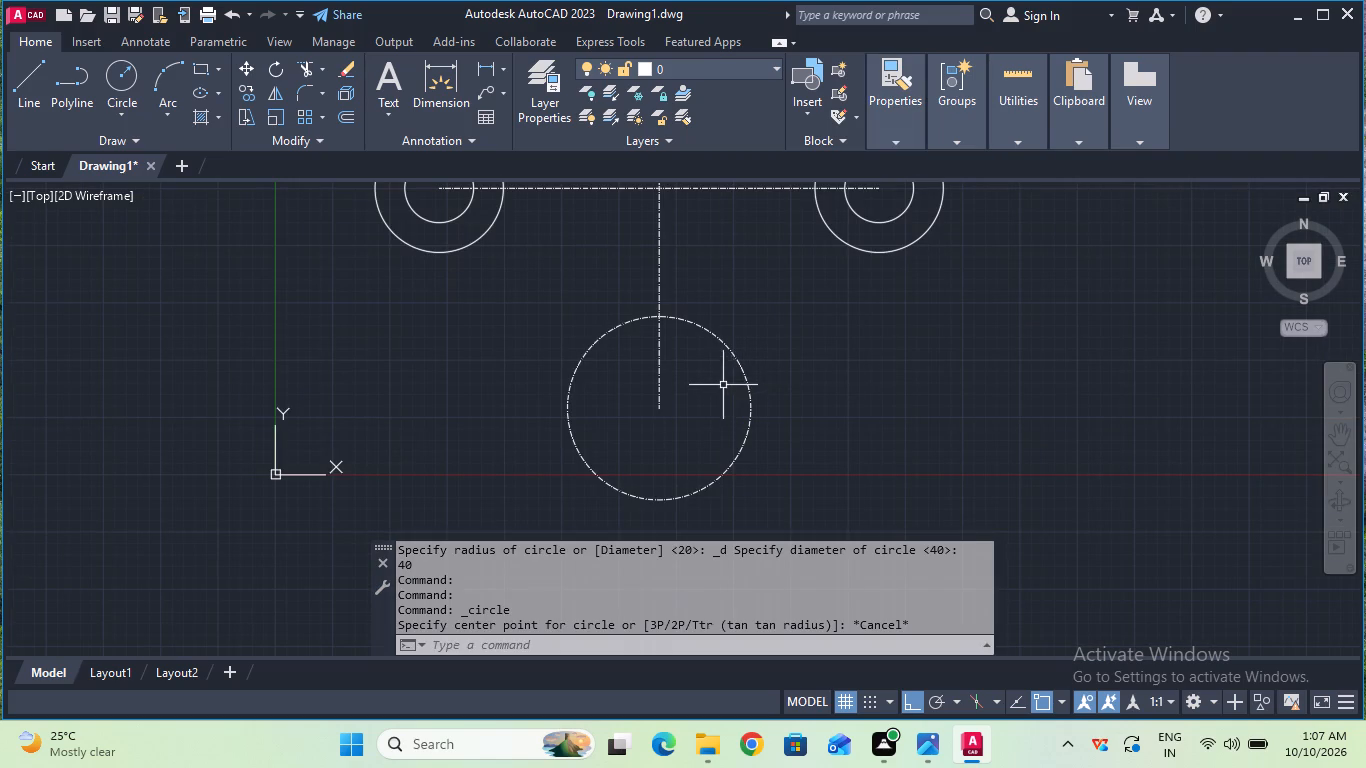
# Change the linetype of the 40 mm bottom circle to ByLayer.
pyautogui.click(736, 363)
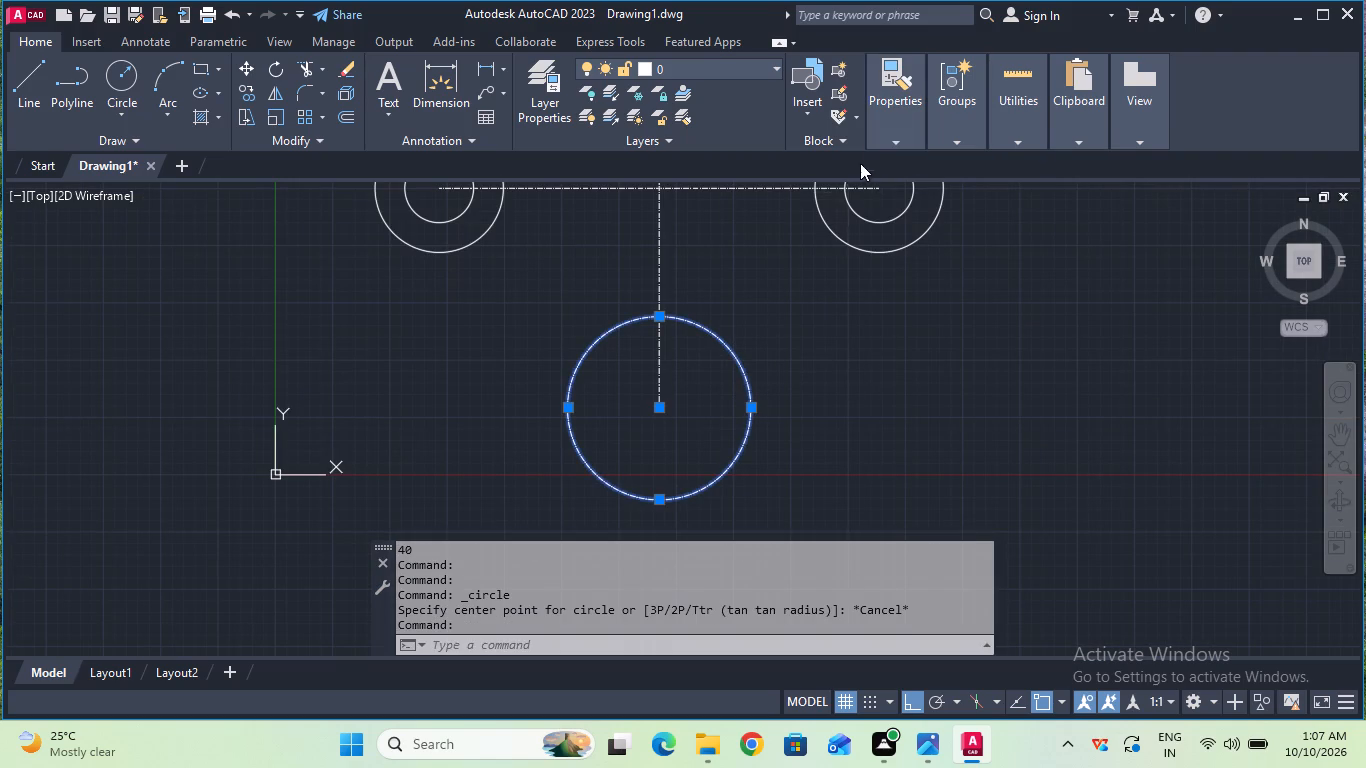
pyautogui.click(980, 213)
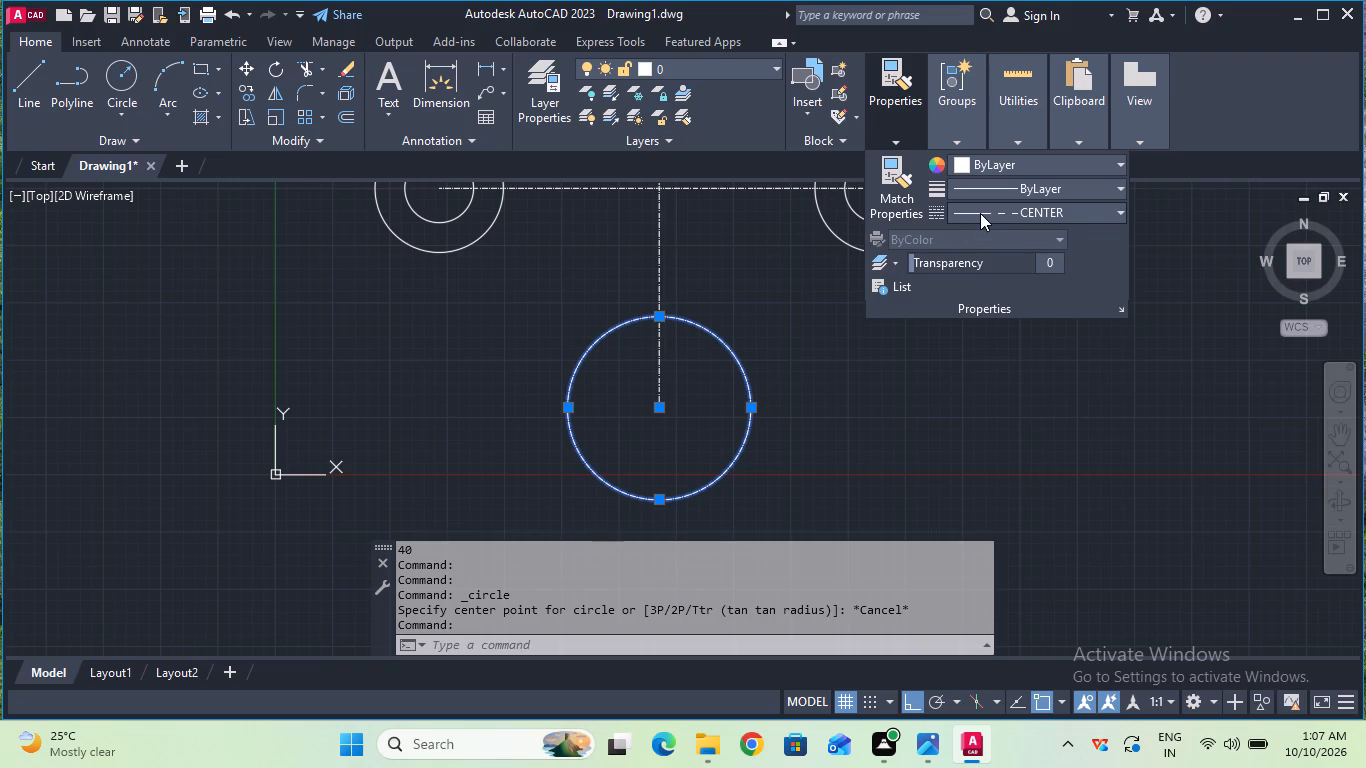
pyautogui.click(980, 228)
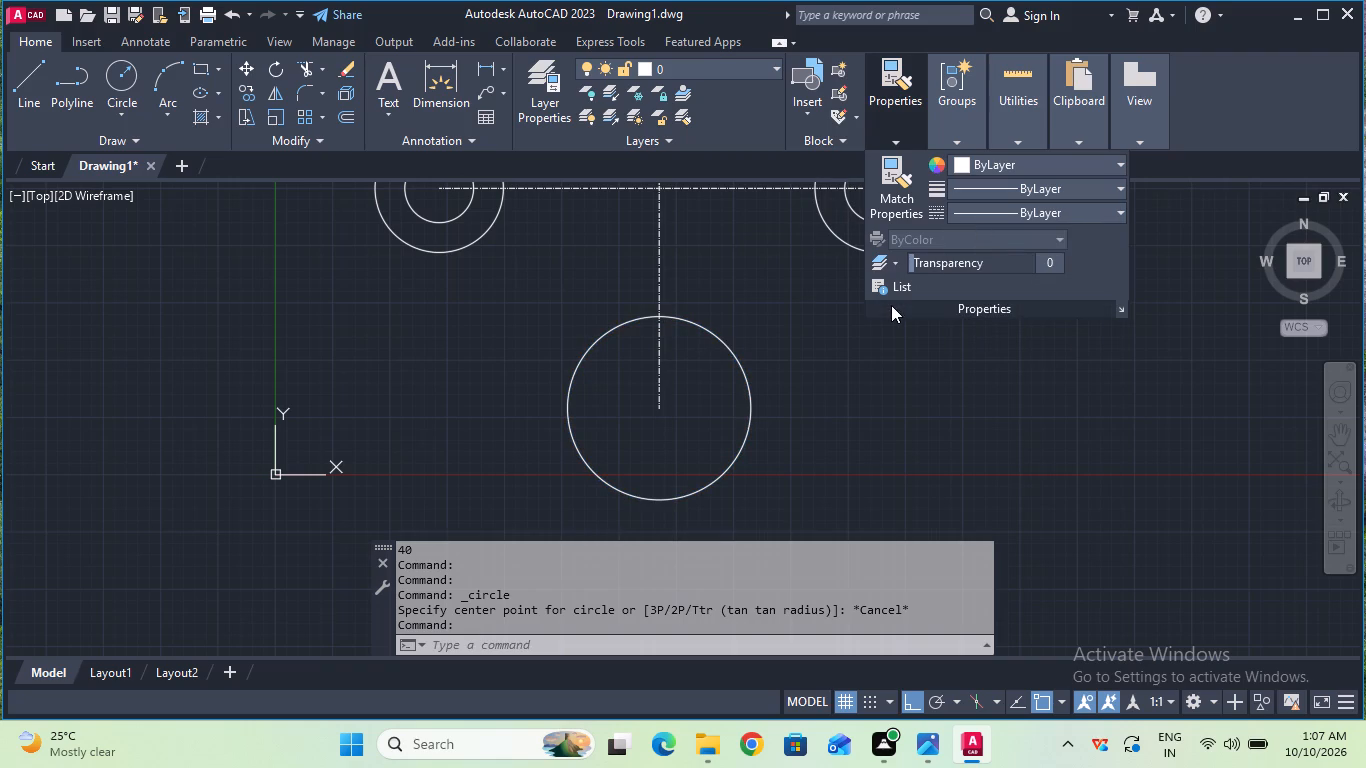
pyautogui.press('Escape')
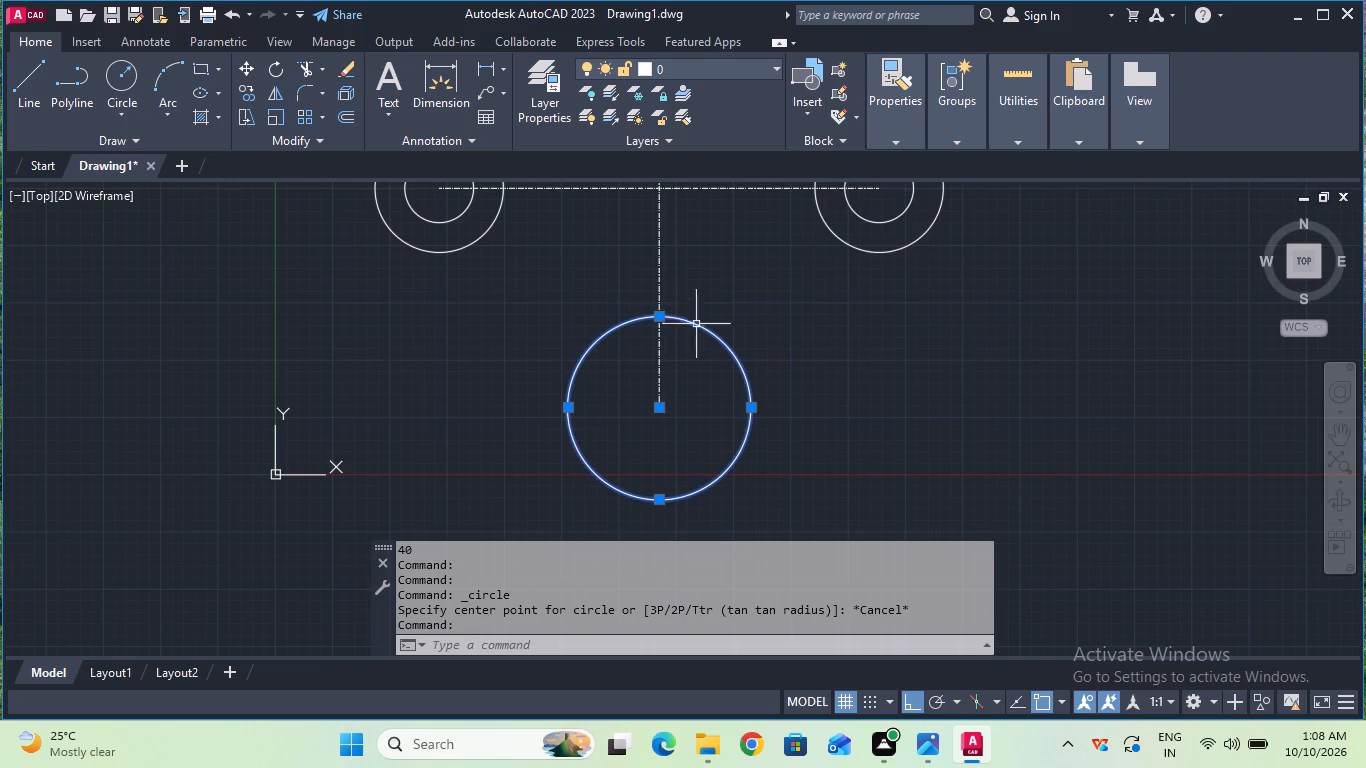
pyautogui.press('Escape')
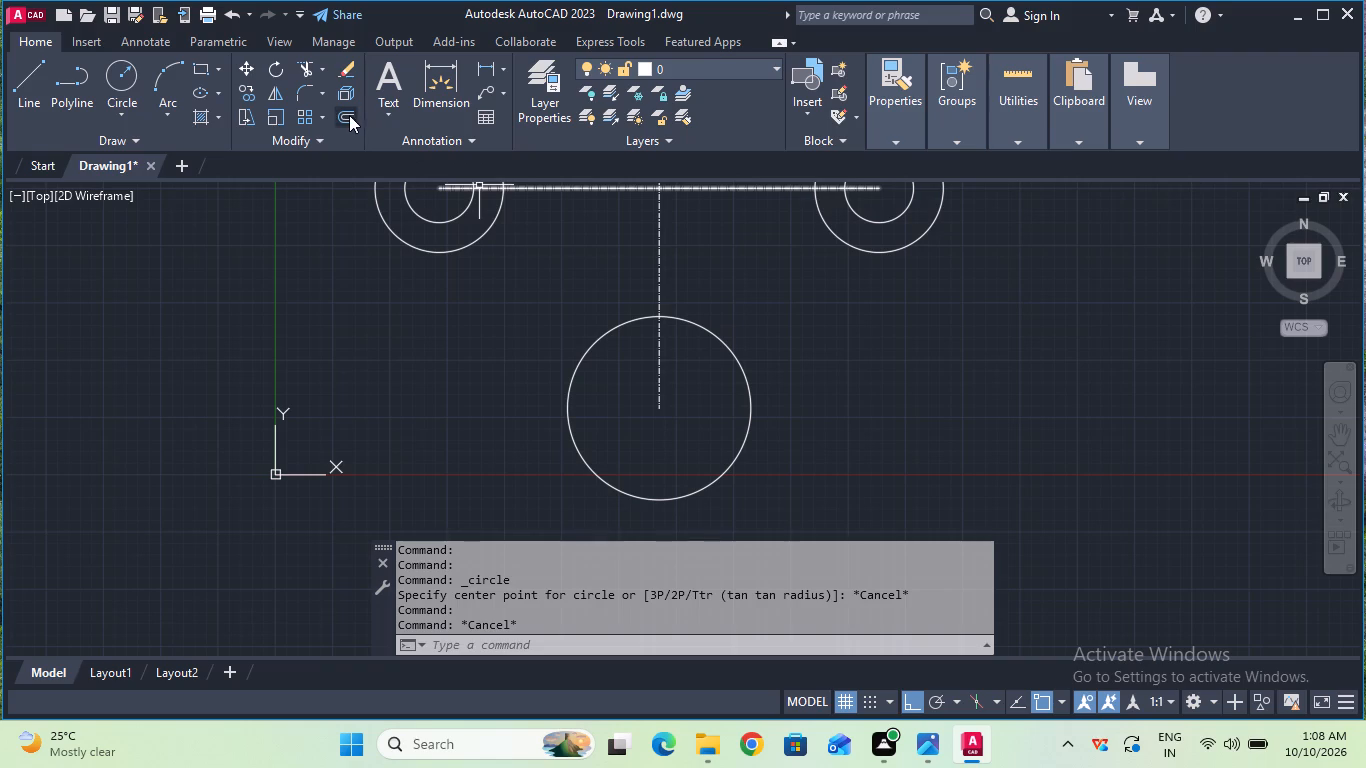
# Measure the diameter of the top inner circle with a trial linear dimension across it.
pyautogui.click(348, 115)
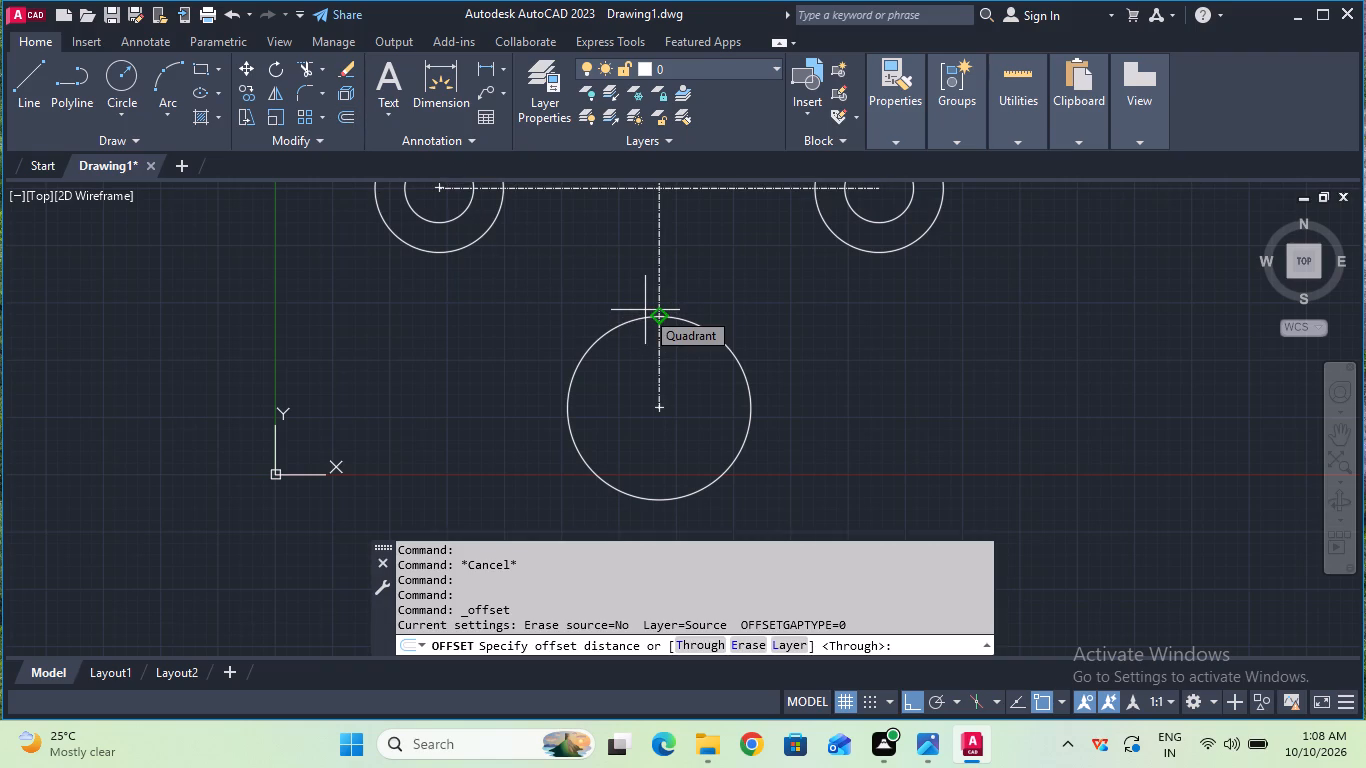
pyautogui.moveTo(647, 292); pyautogui.dragTo(644, 568, button='middle')
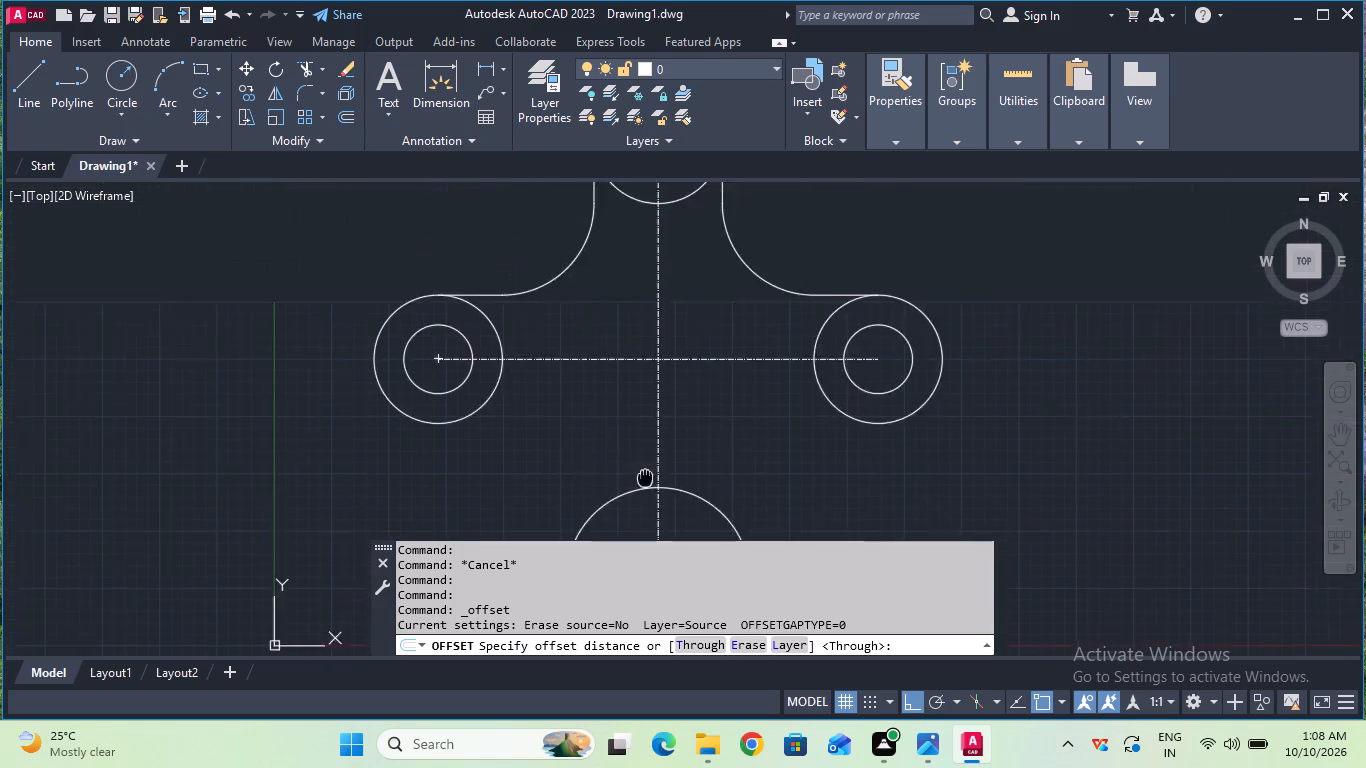
pyautogui.moveTo(644, 568); pyautogui.dragTo(644, 589, button='middle')
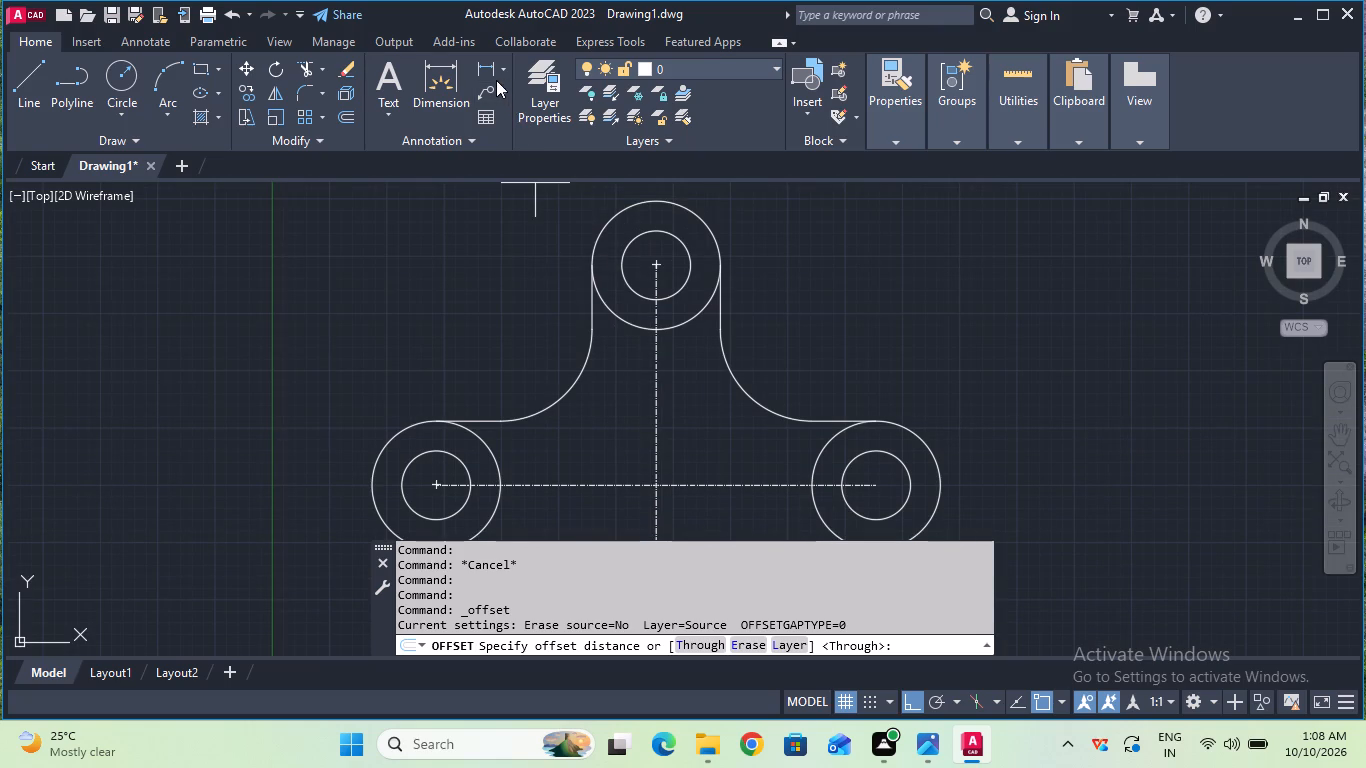
pyautogui.click(479, 71)
pyautogui.moveTo(621, 271); pyautogui.dragTo(631, 271)
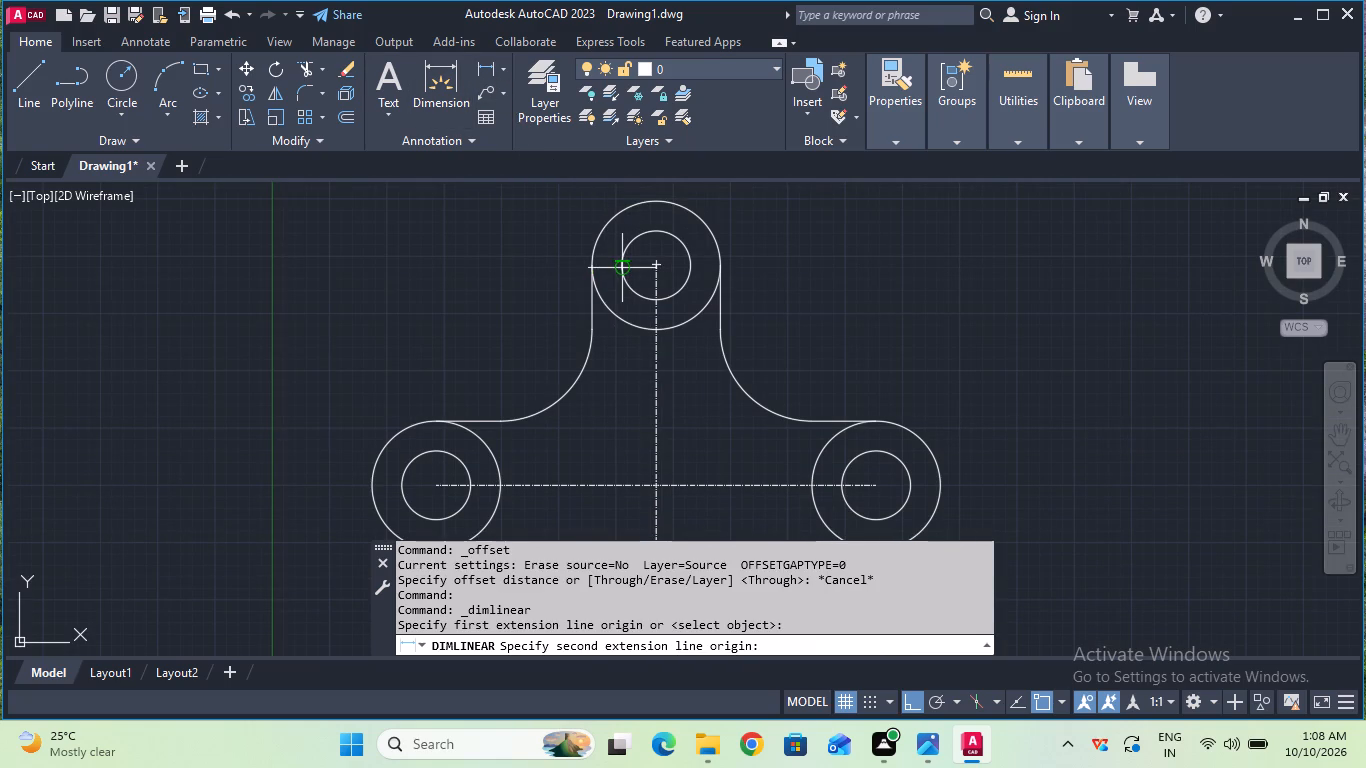
pyautogui.click(686, 268)
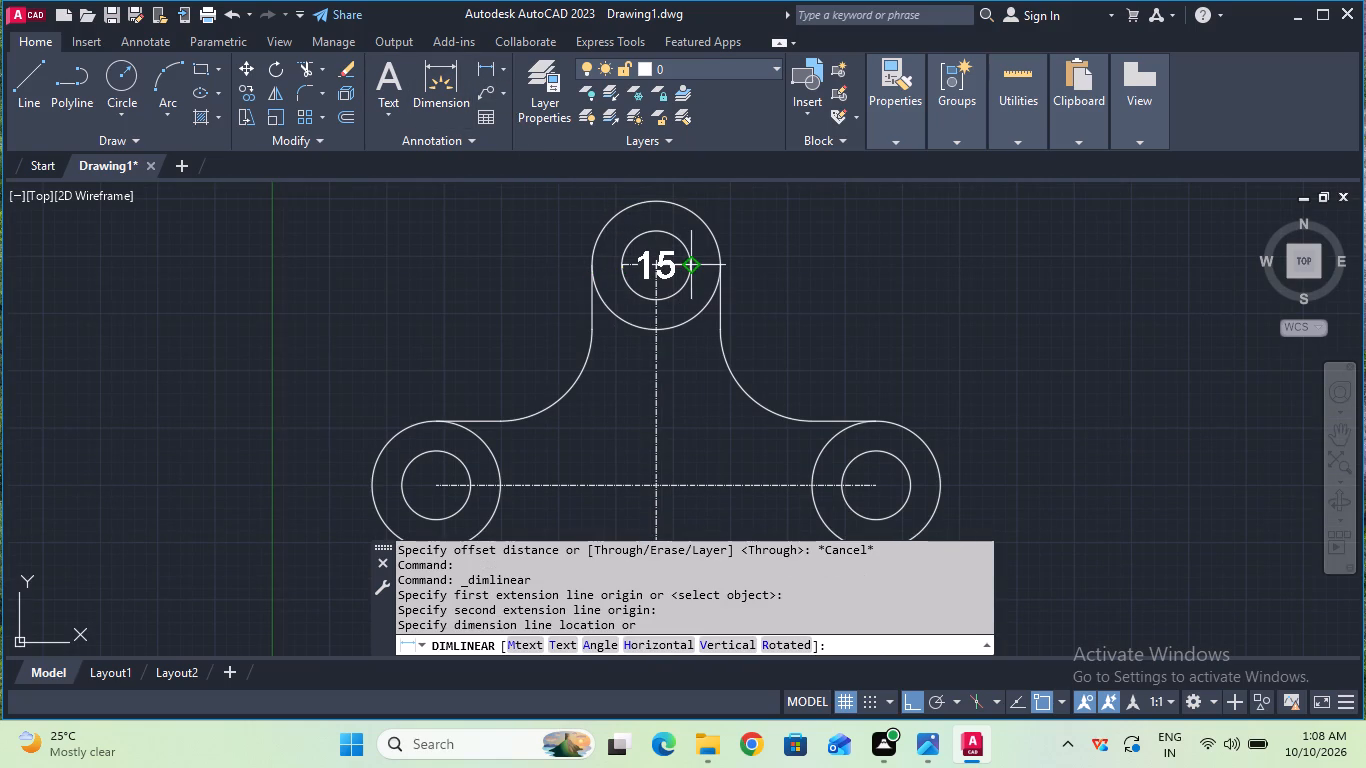
pyautogui.press('Escape')
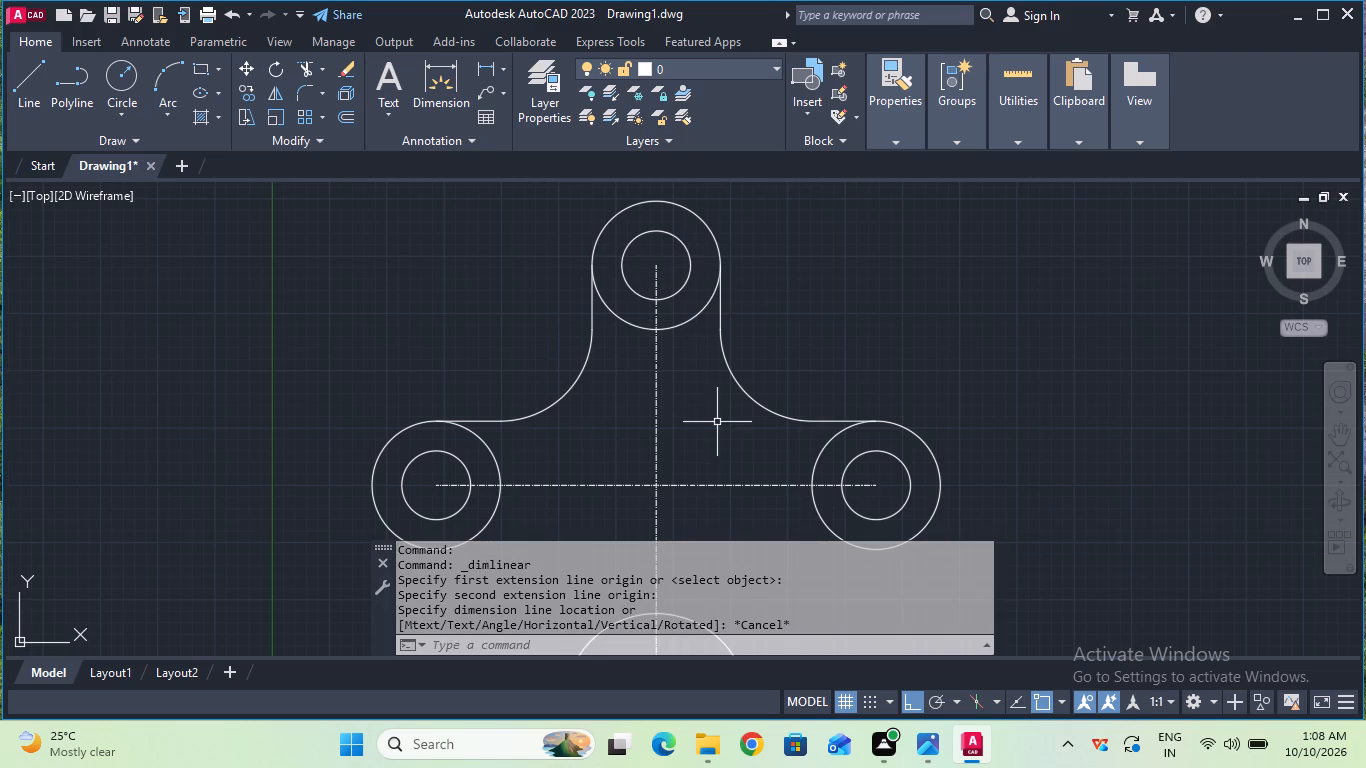
# Offset the lower vertical centerline by 7.5 mm to both sides.
pyautogui.moveTo(717, 422); pyautogui.dragTo(728, 240, button='middle')
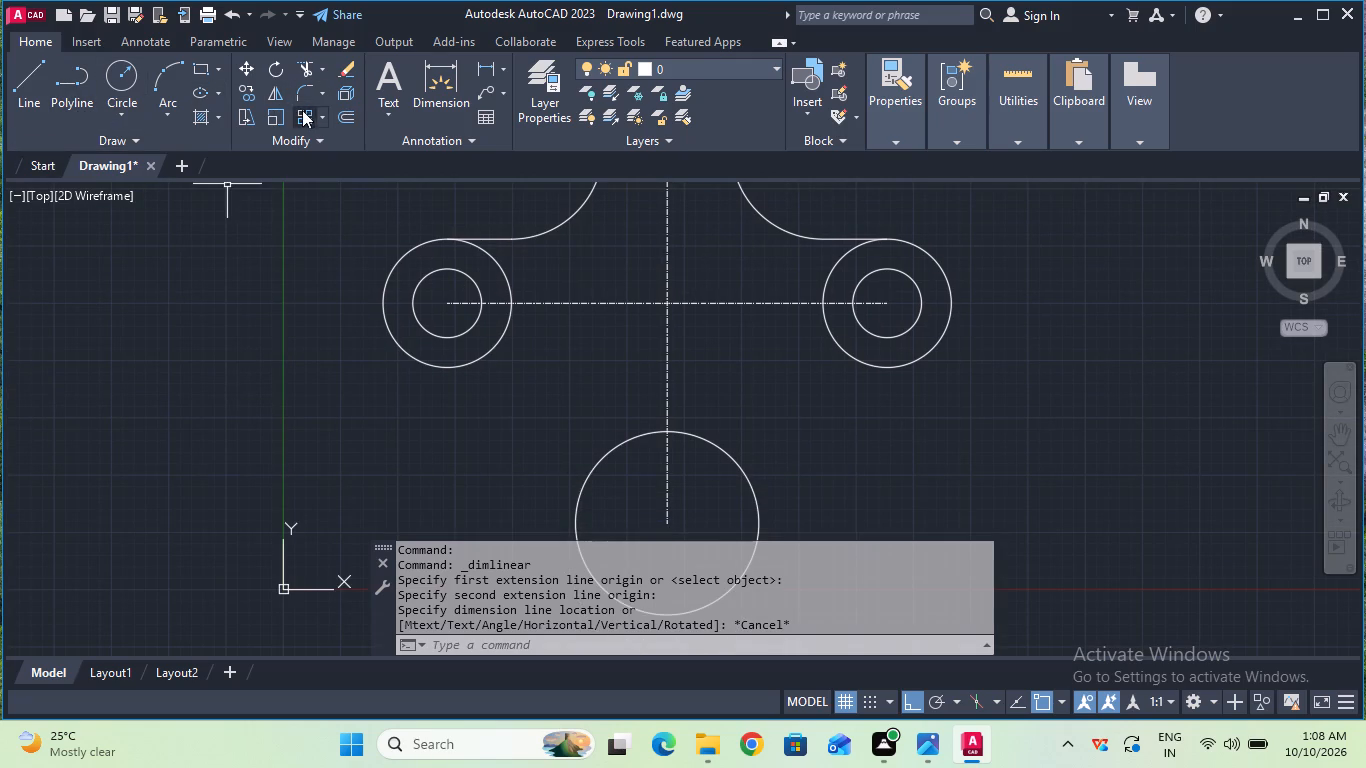
pyautogui.click(336, 114)
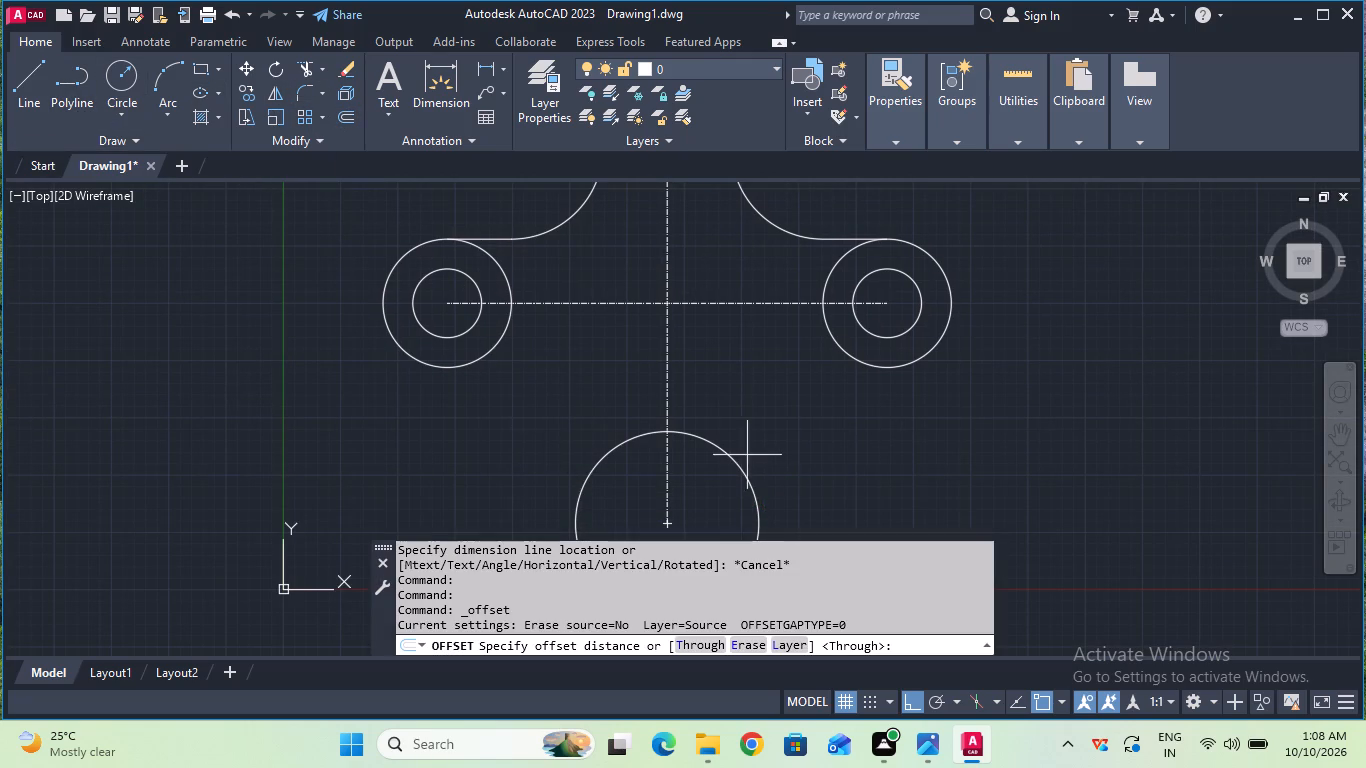
pyautogui.click(668, 380)
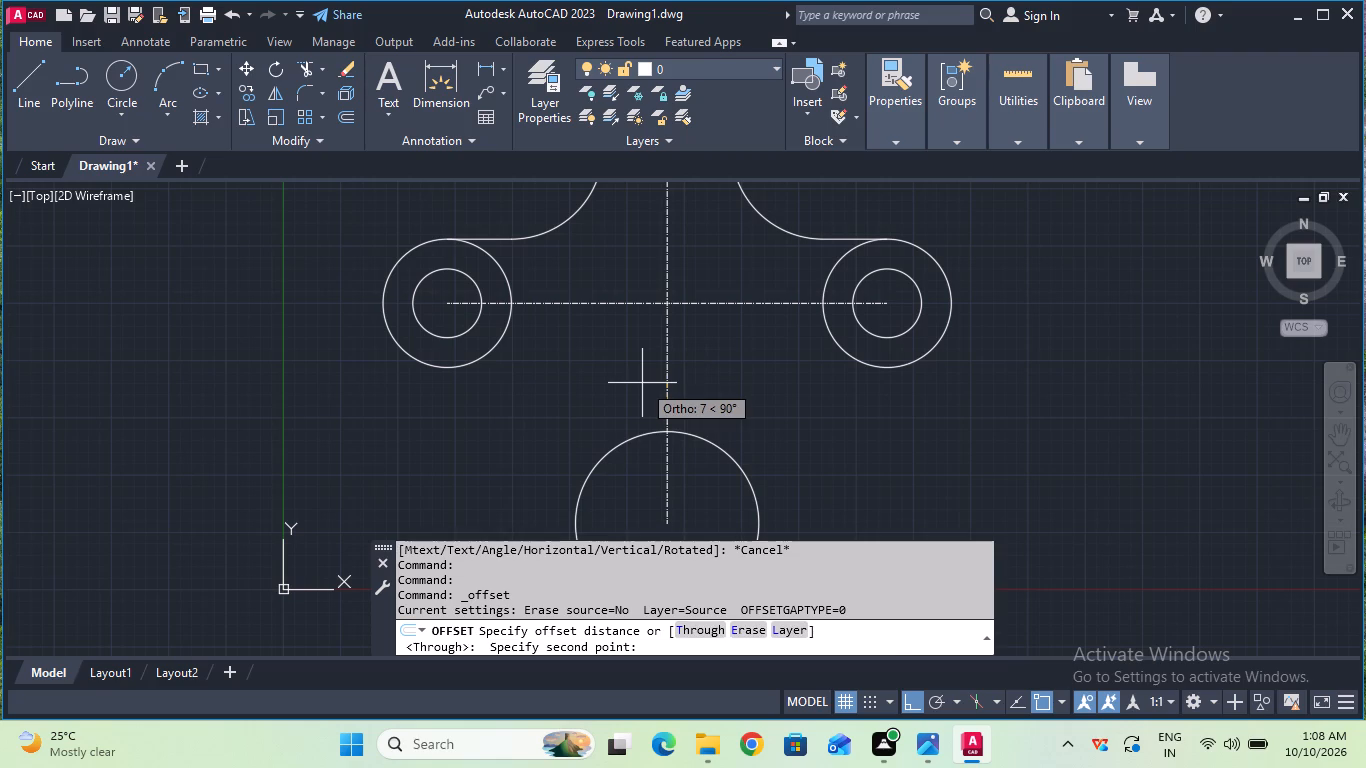
pyautogui.write('7.5')
pyautogui.press('Return')
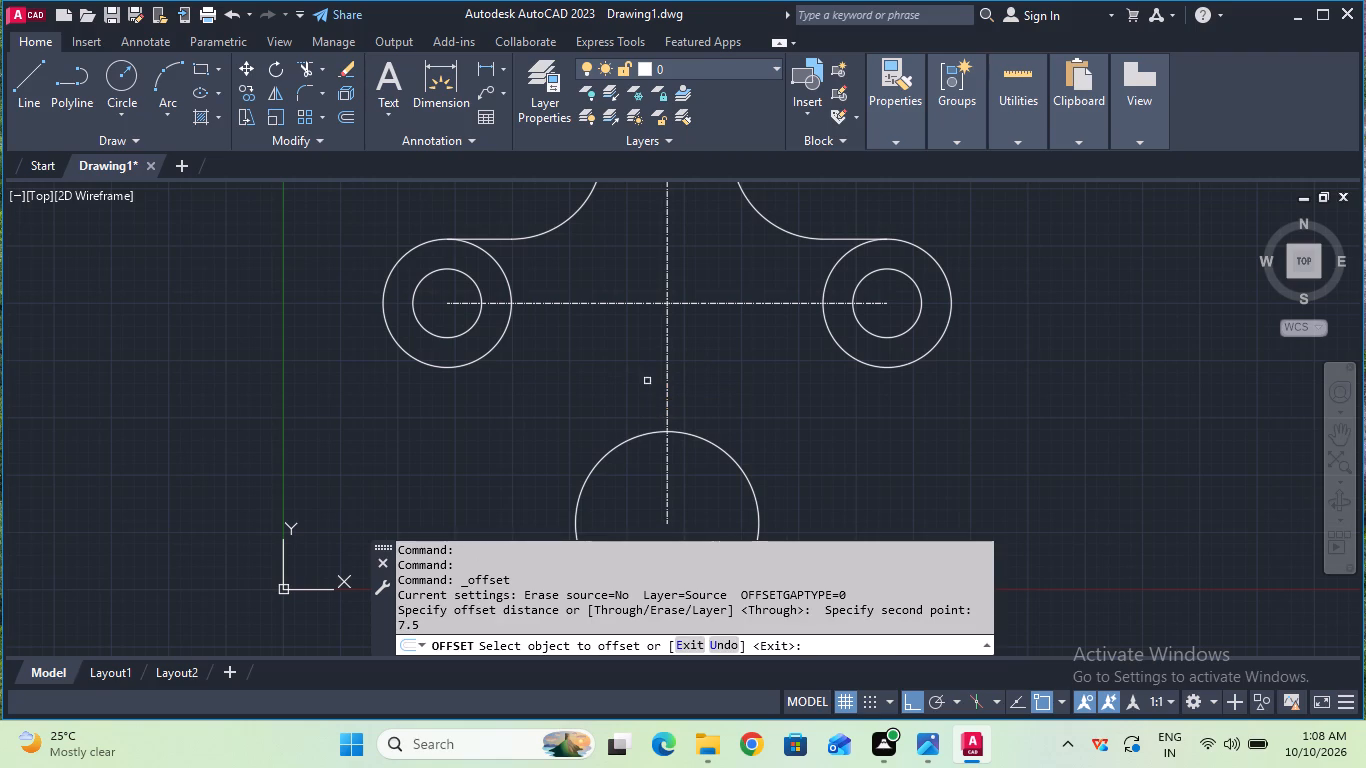
pyautogui.click(668, 378)
pyautogui.click(646, 381)
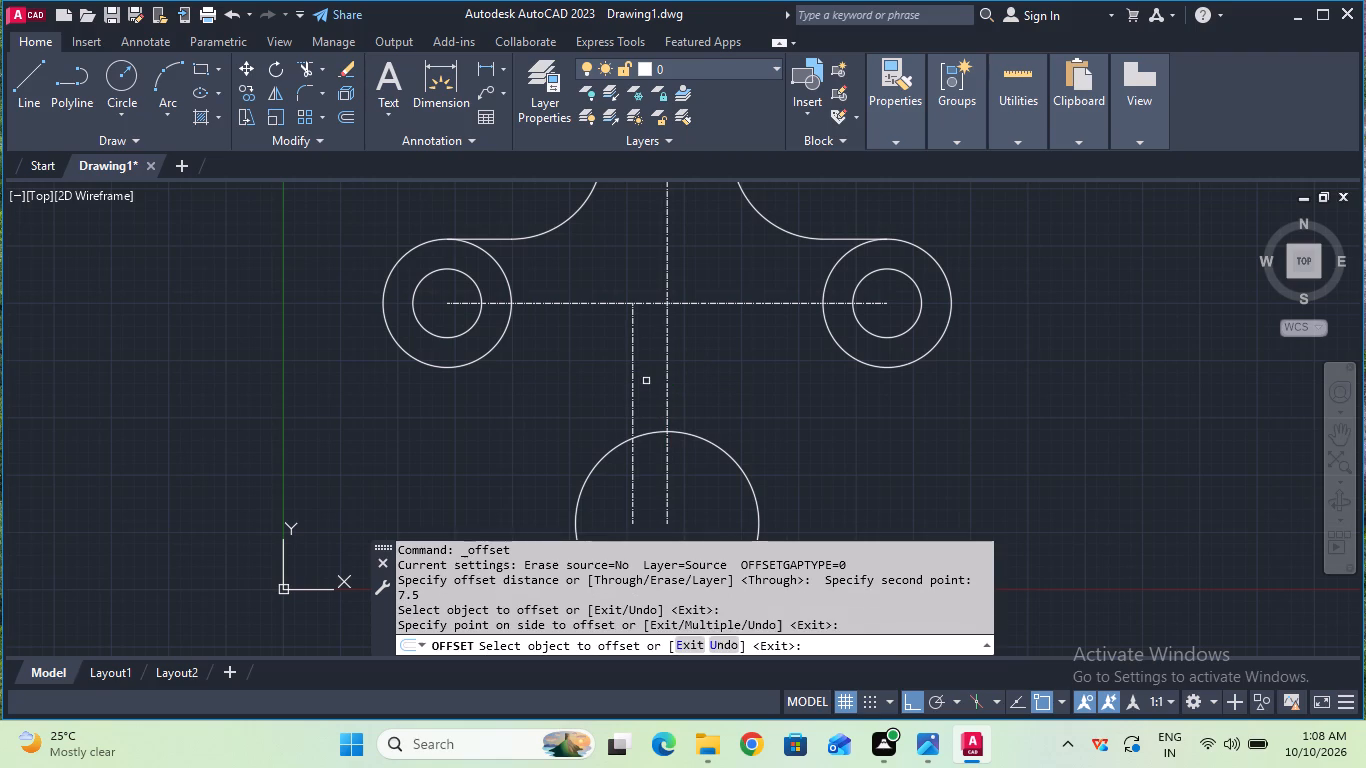
pyautogui.click(669, 373)
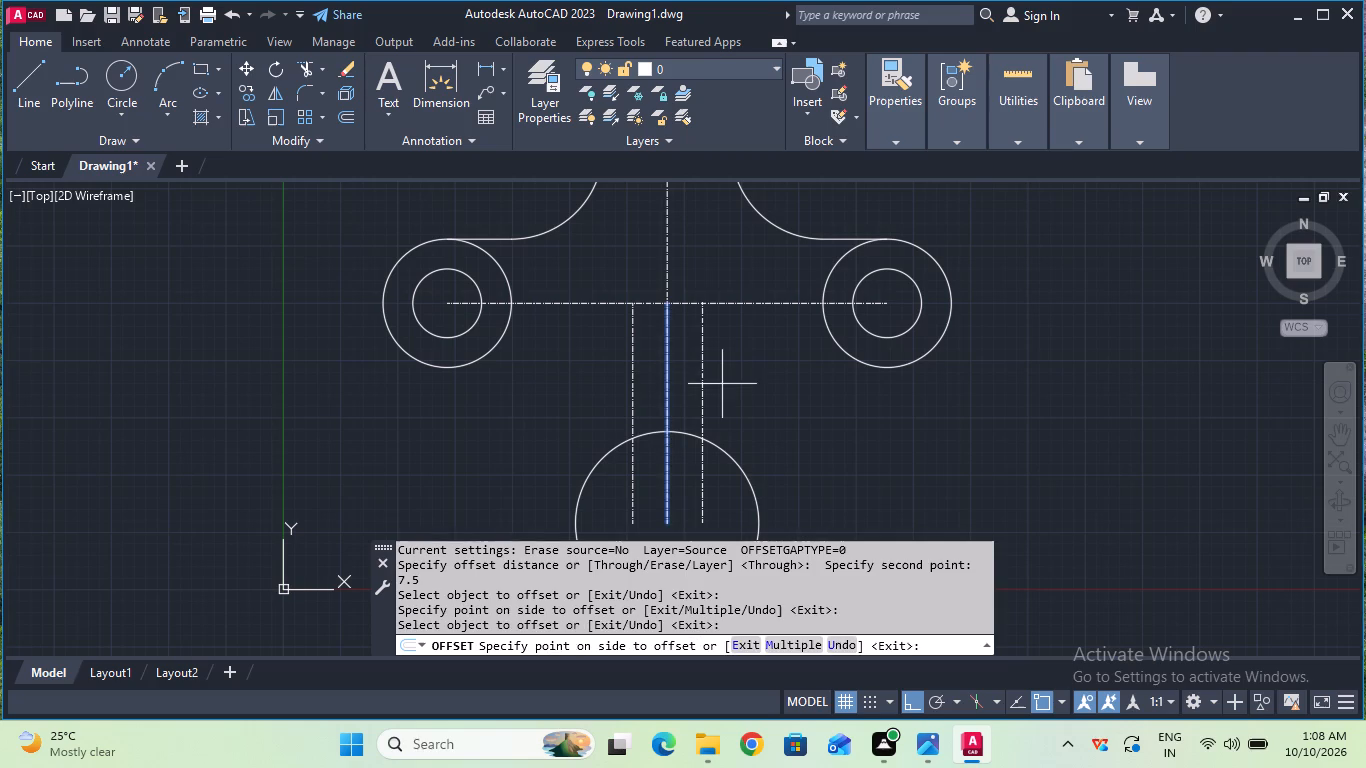
pyautogui.click(744, 388)
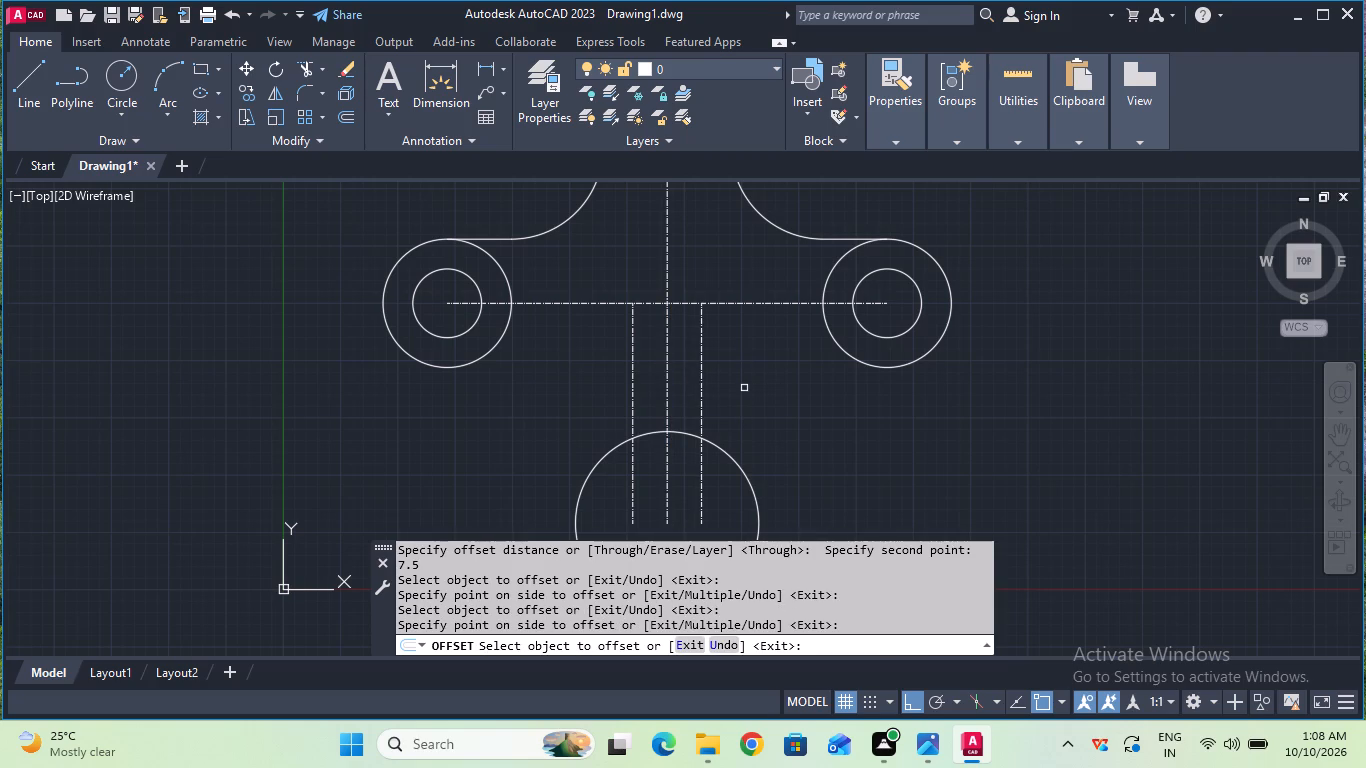
pyautogui.press('Escape')
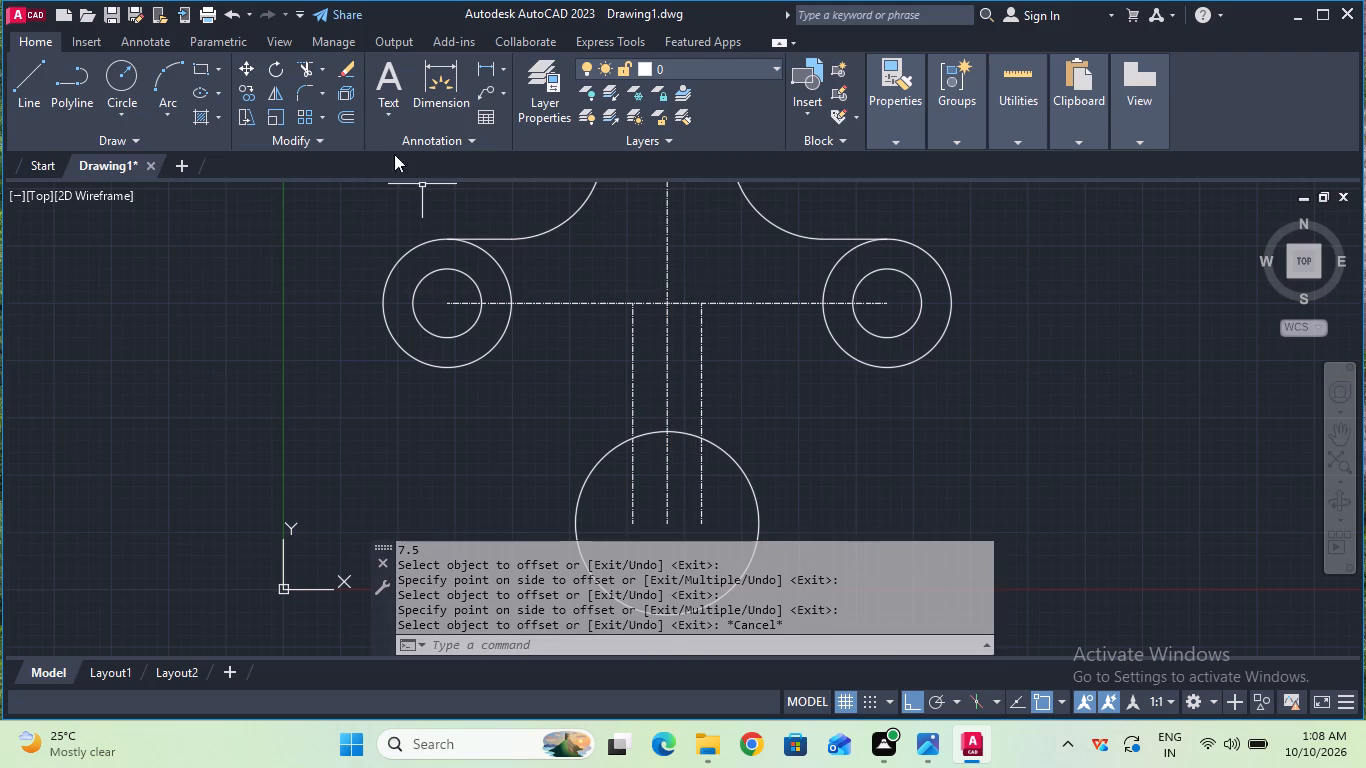
# Trim the portions of the two offset lines that lie inside the 40 mm bottom circle.
pyautogui.click(308, 69)
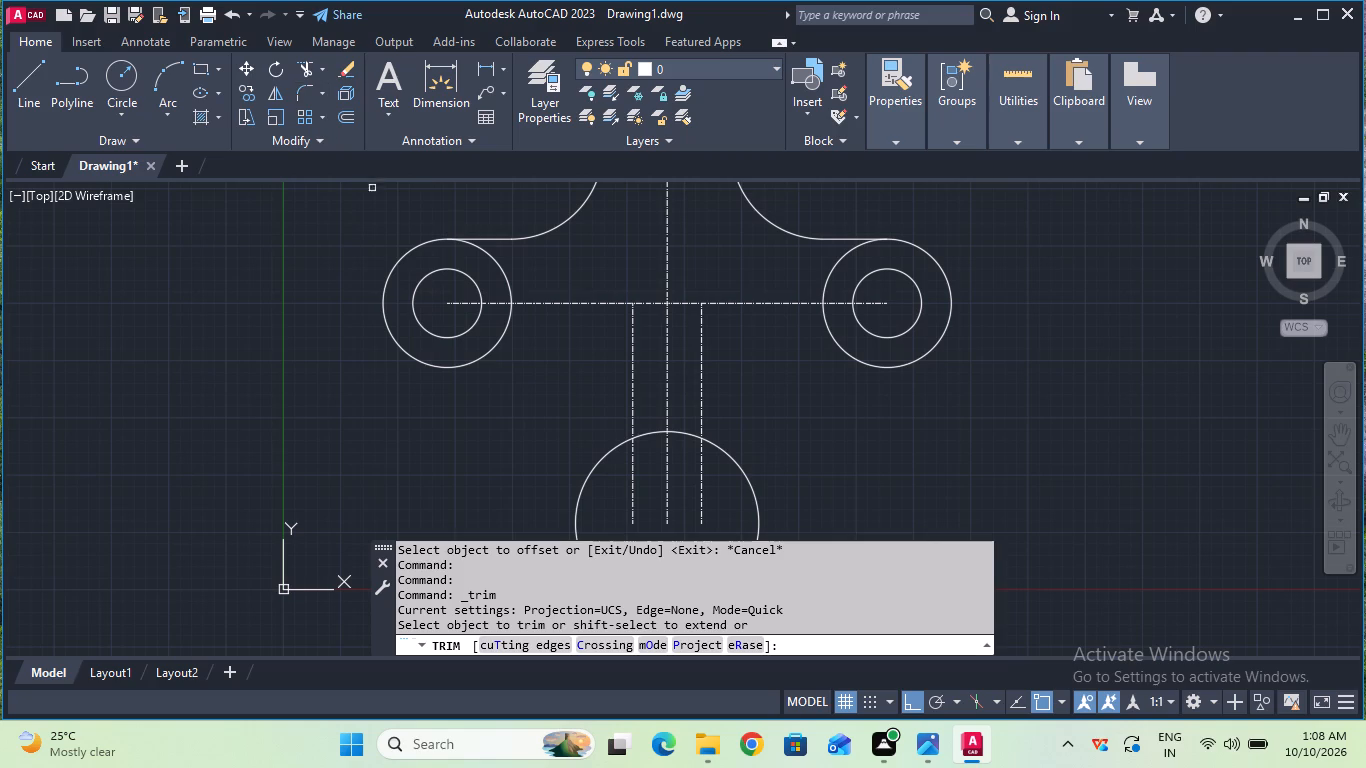
pyautogui.moveTo(638, 492); pyautogui.dragTo(627, 498)
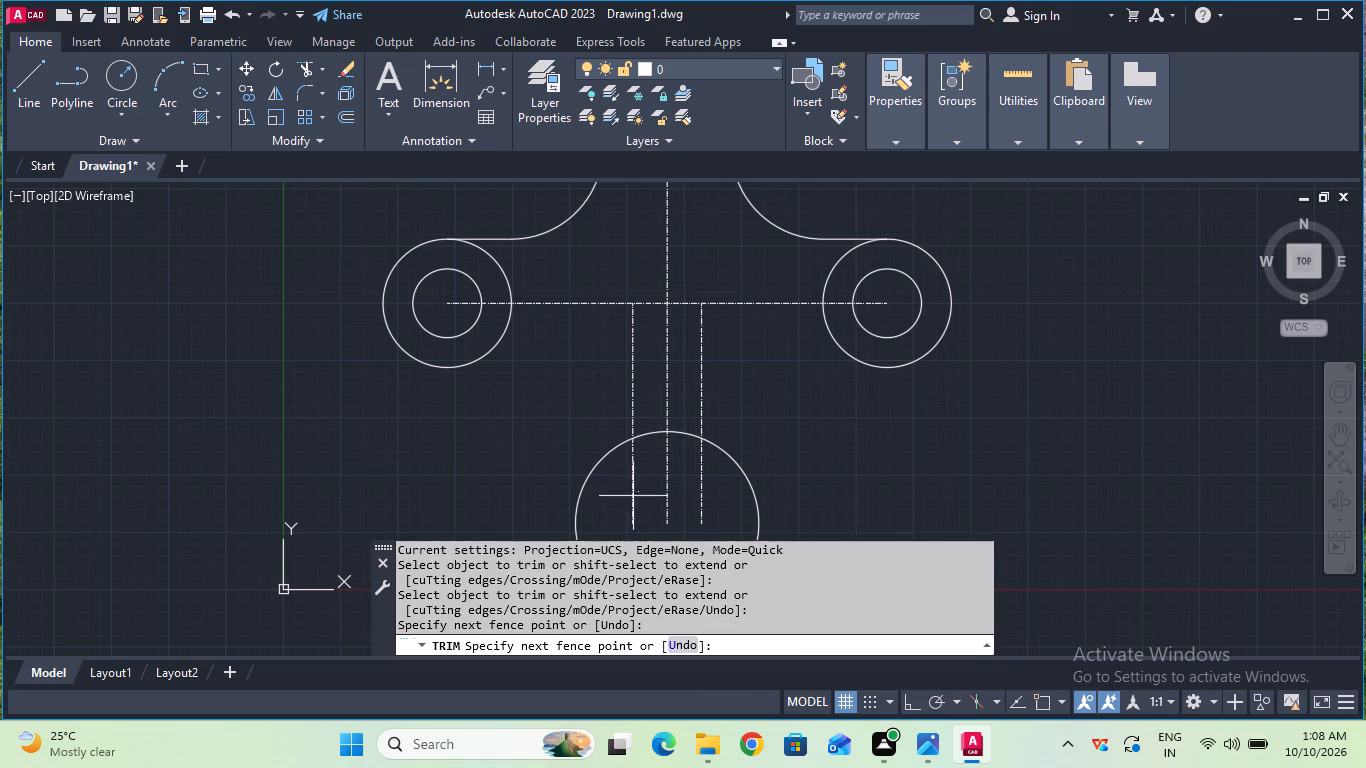
pyautogui.moveTo(627, 498); pyautogui.dragTo(622, 501)
pyautogui.click(701, 512)
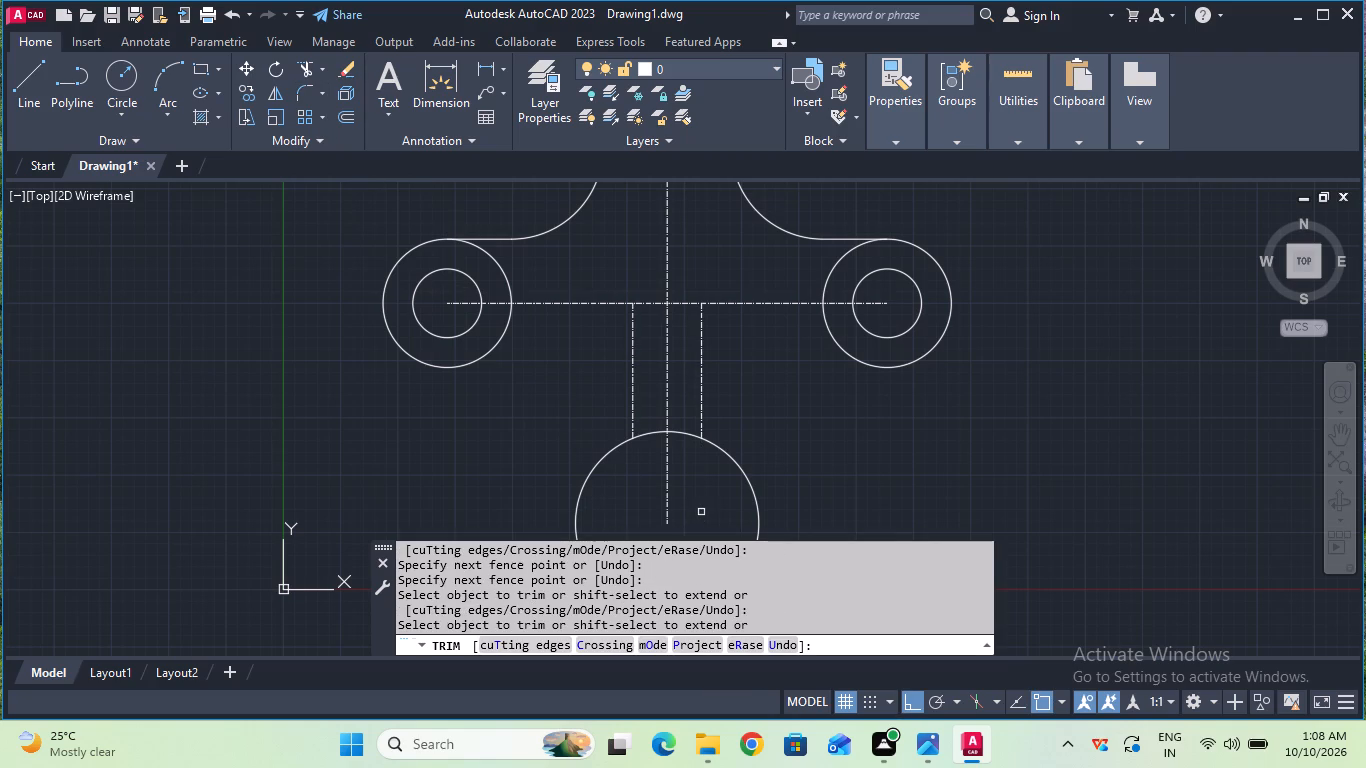
pyautogui.press('Escape')
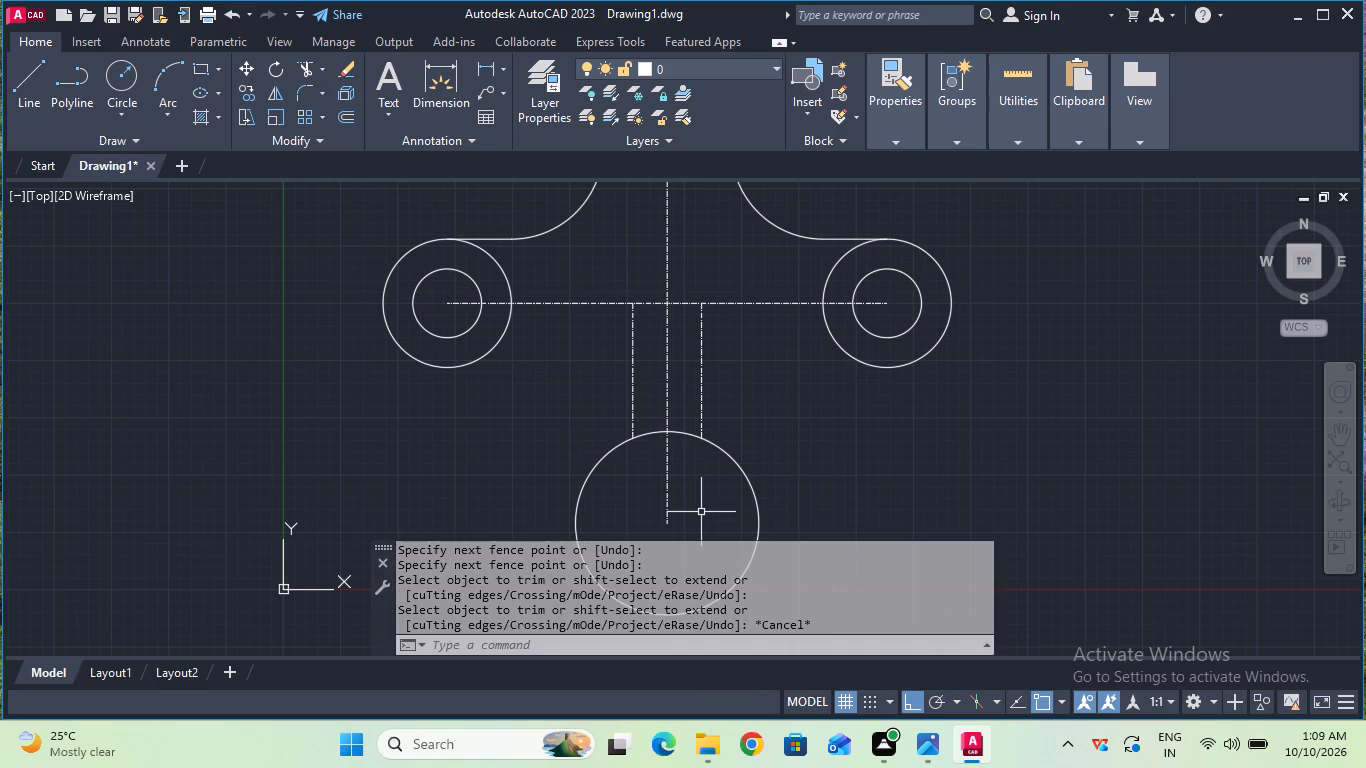
# Change the linetype of both trimmed offset lines to ByLayer.
pyautogui.click(630, 403)
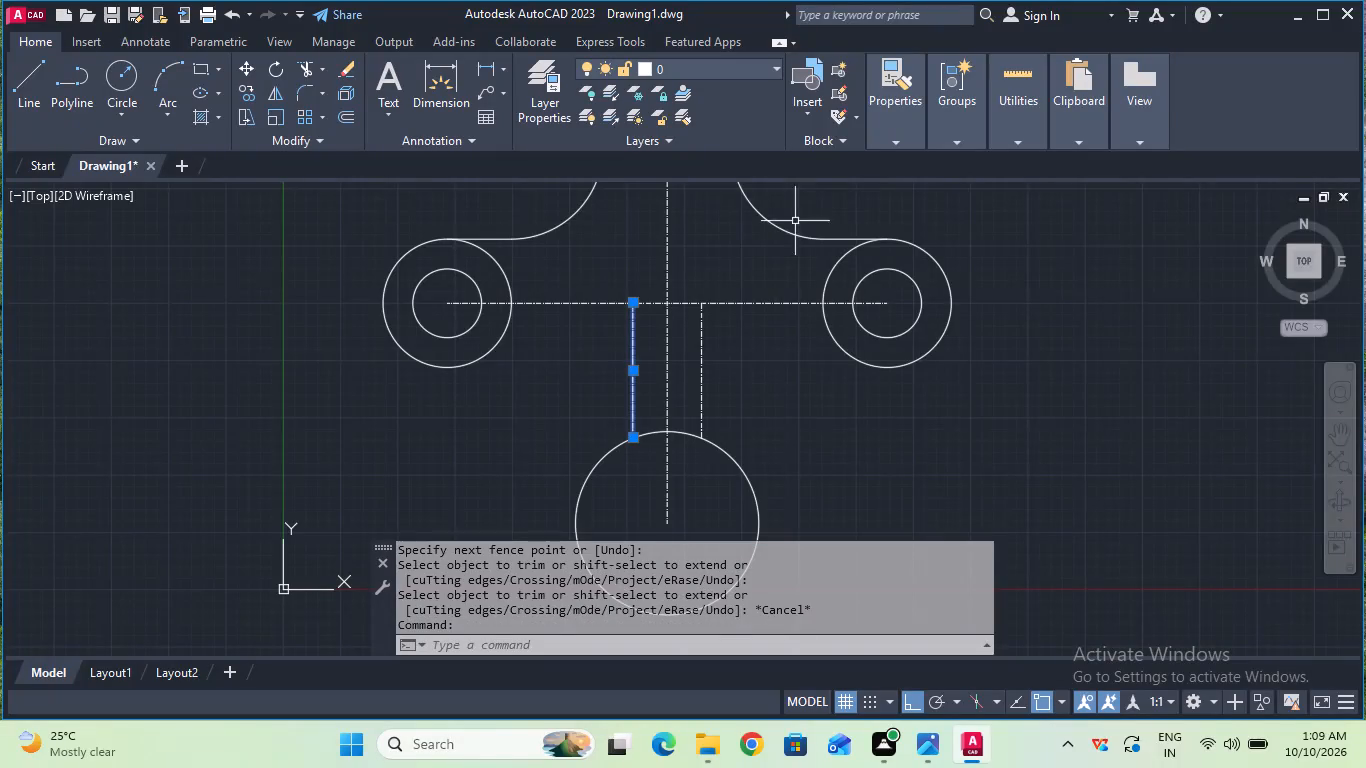
pyautogui.click(965, 210)
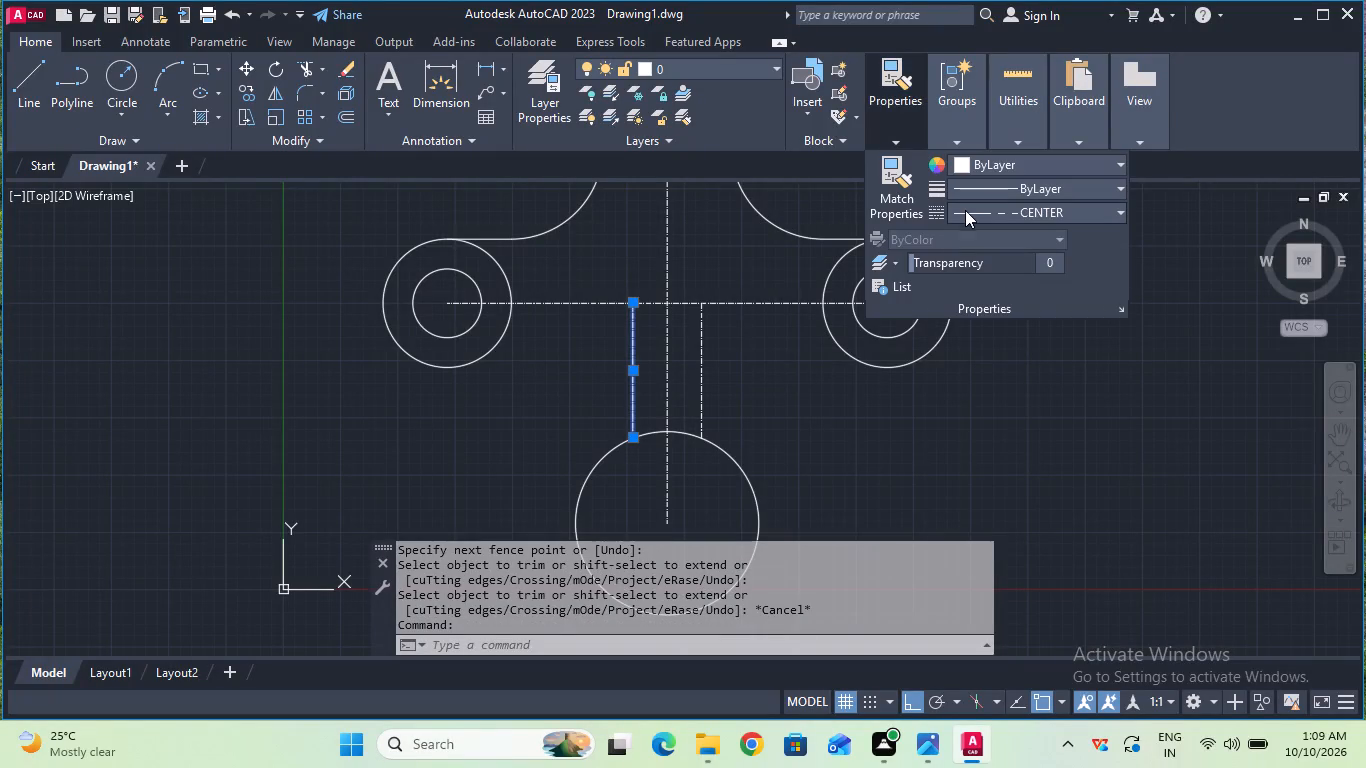
pyautogui.click(976, 243)
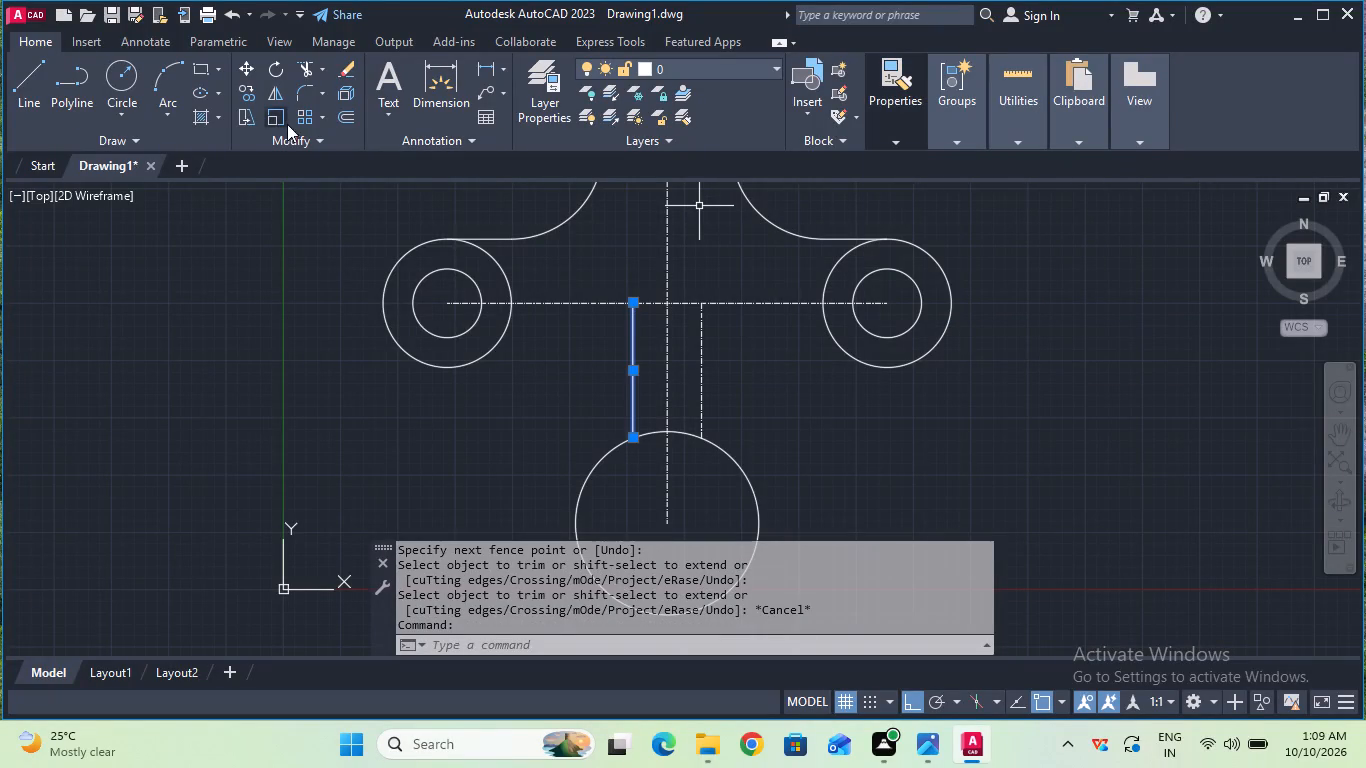
pyautogui.click(701, 358)
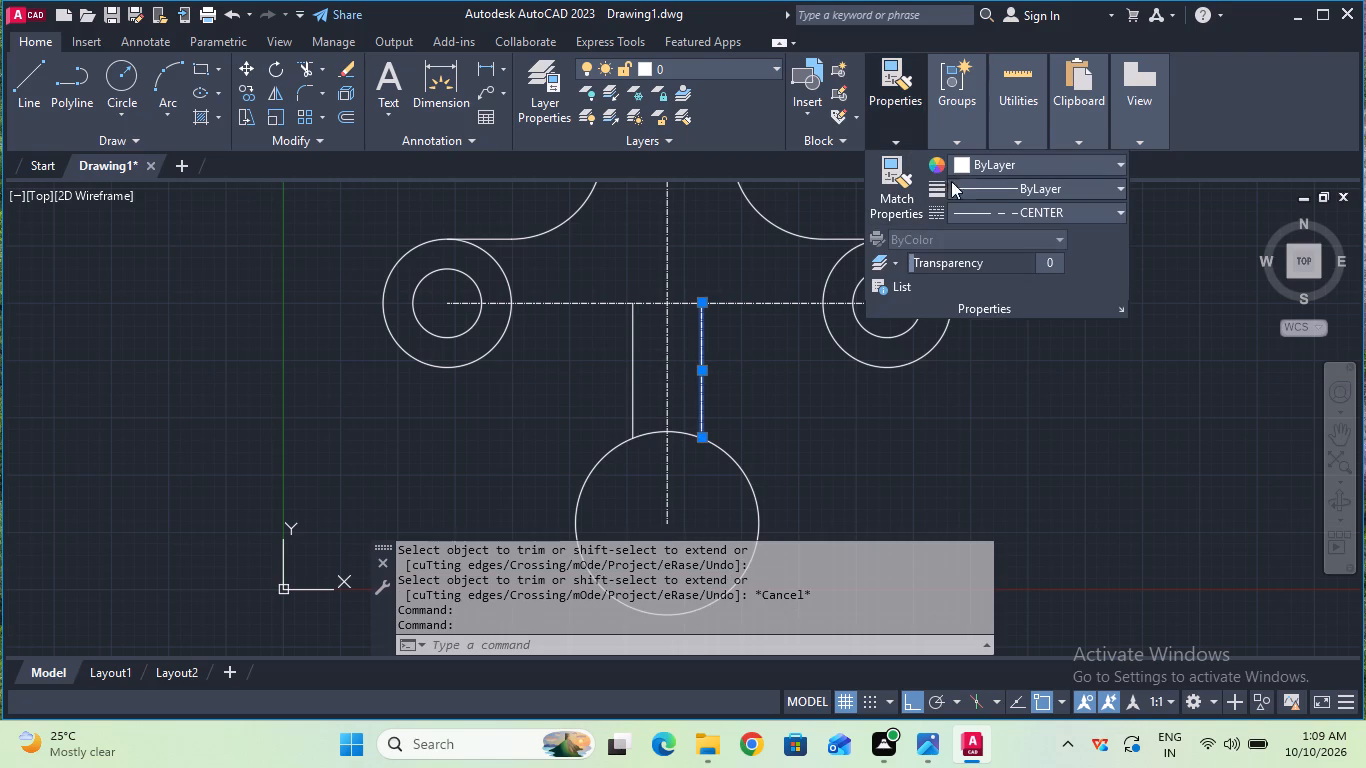
pyautogui.click(969, 205)
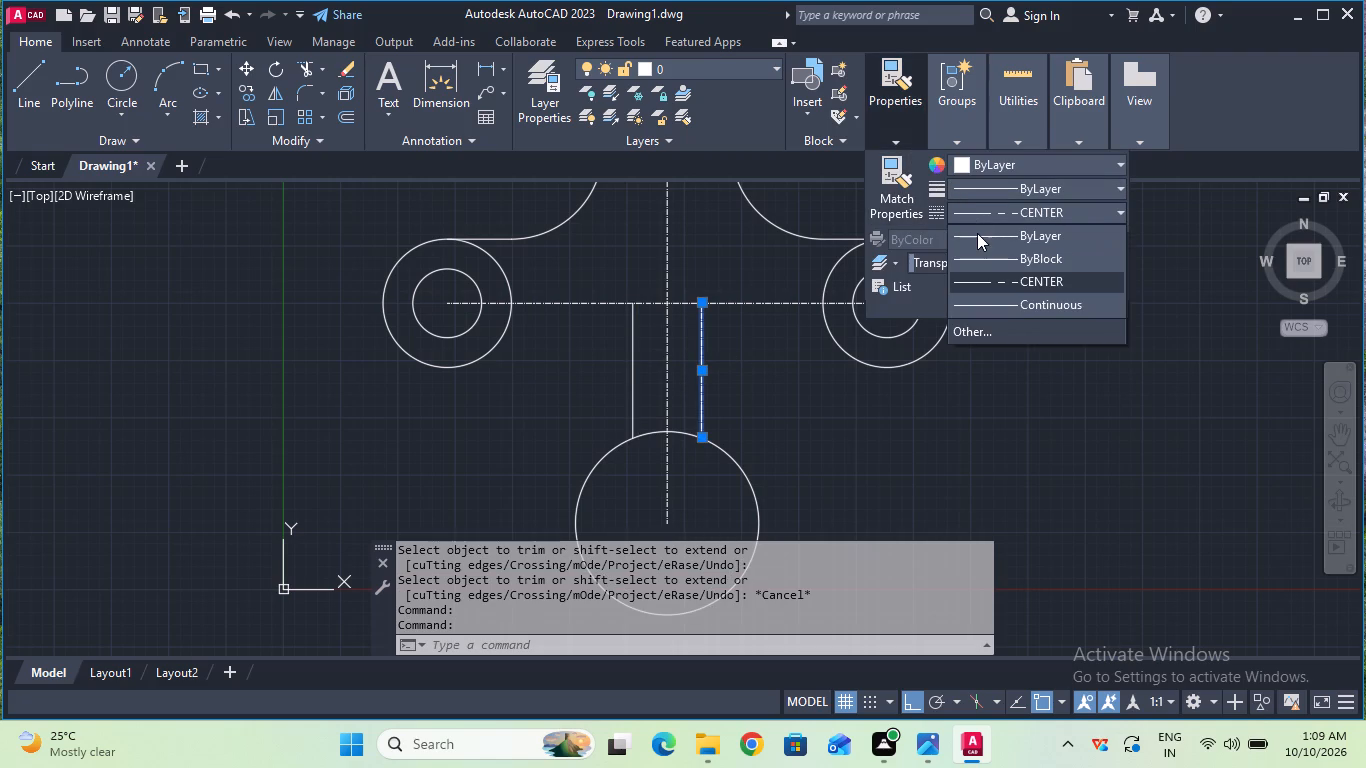
pyautogui.click(980, 240)
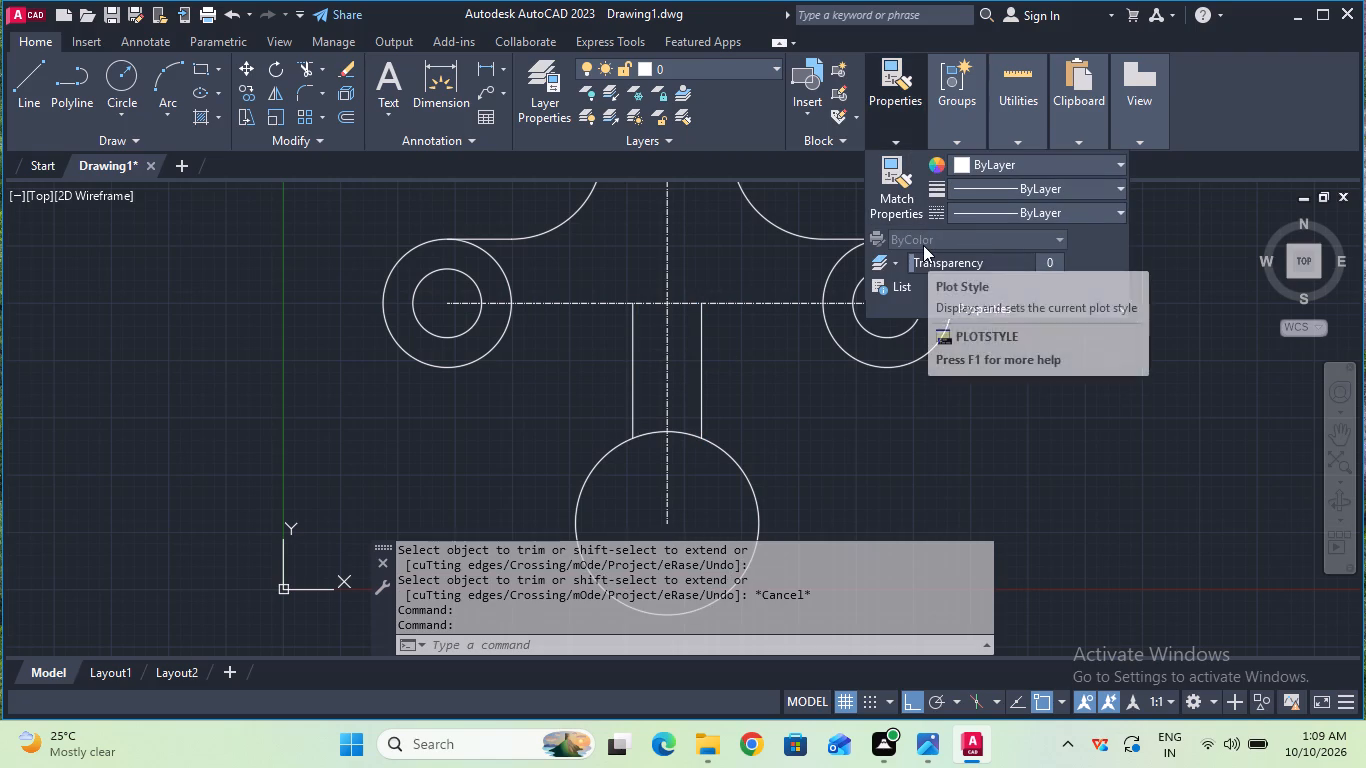
pyautogui.press('Escape')
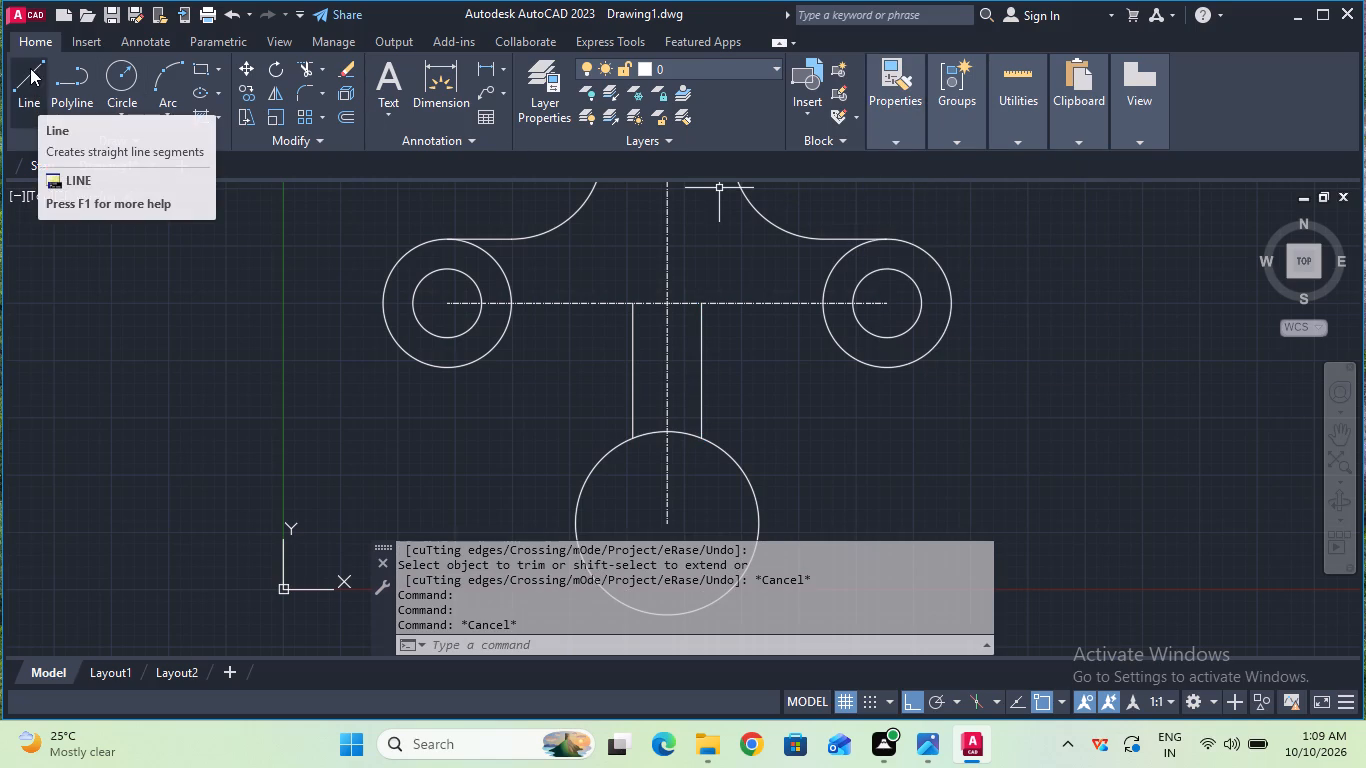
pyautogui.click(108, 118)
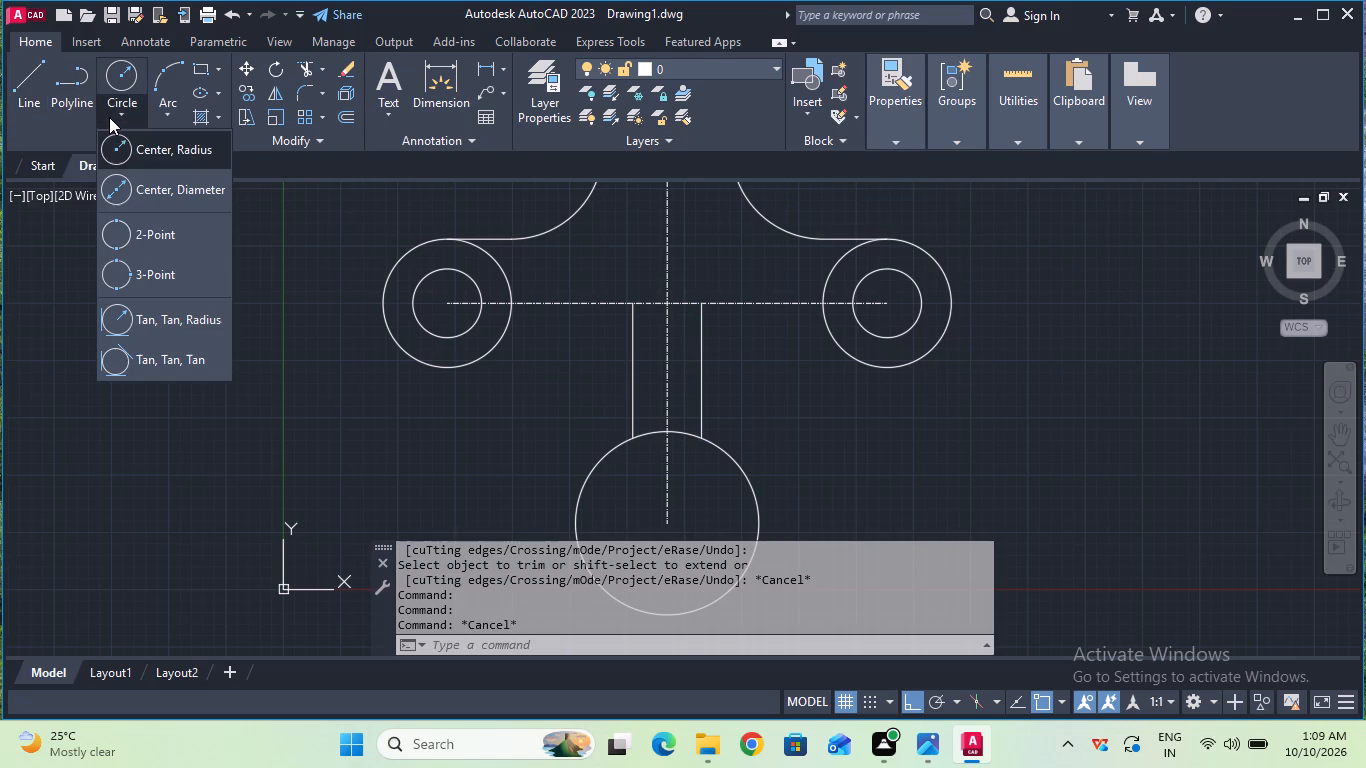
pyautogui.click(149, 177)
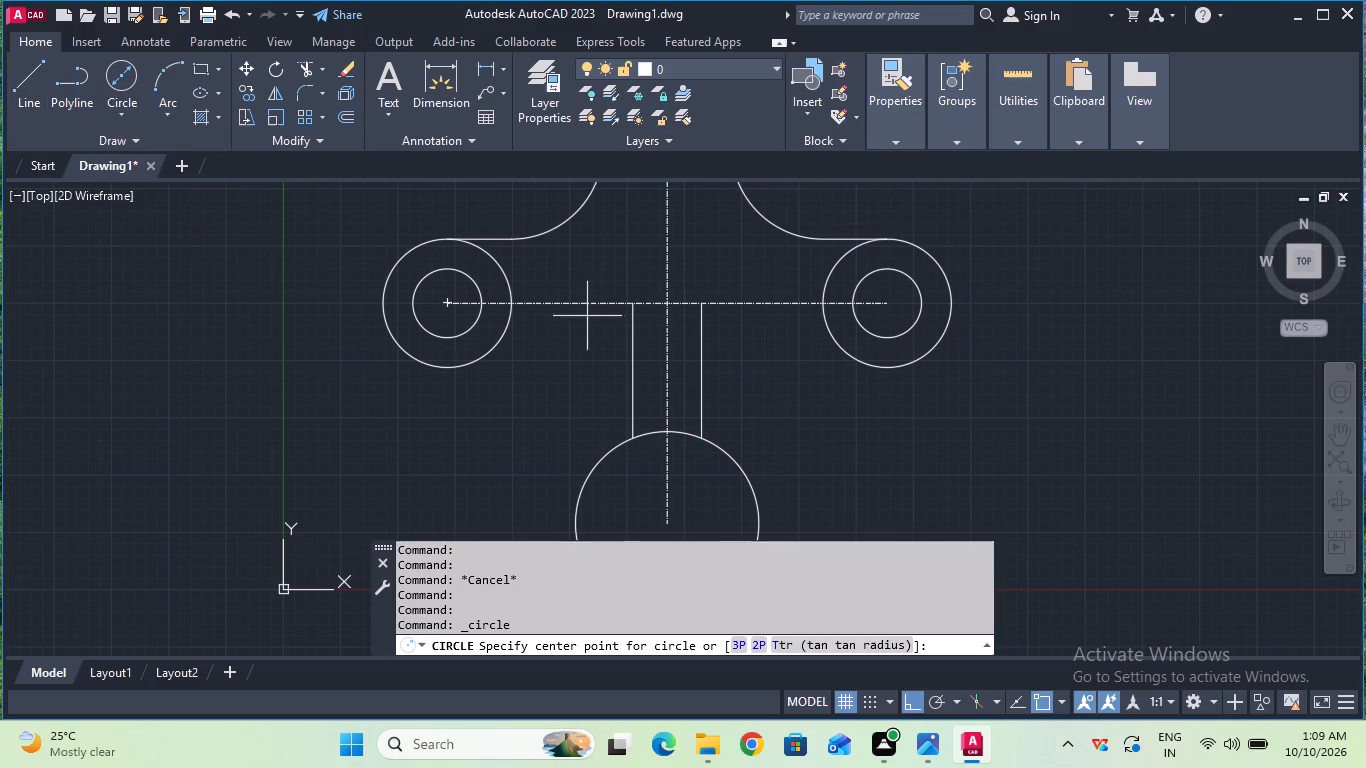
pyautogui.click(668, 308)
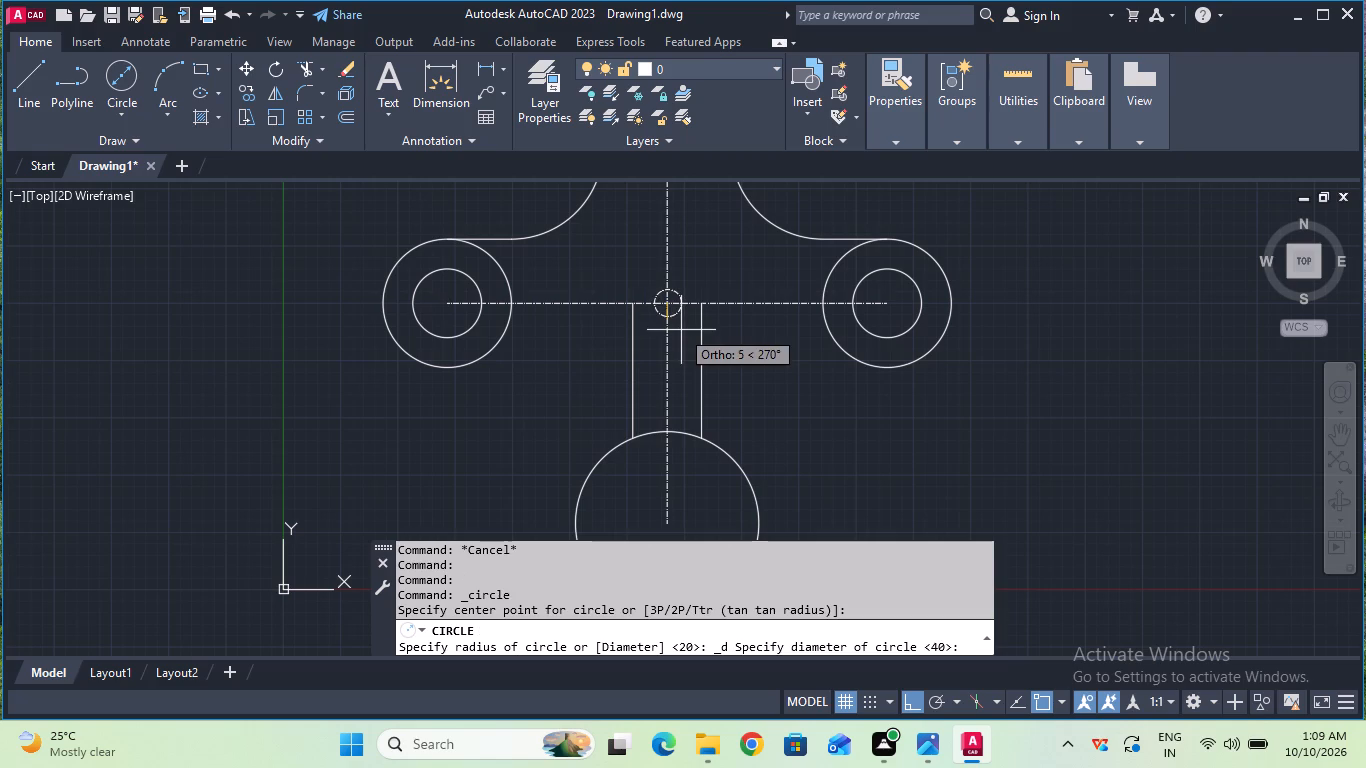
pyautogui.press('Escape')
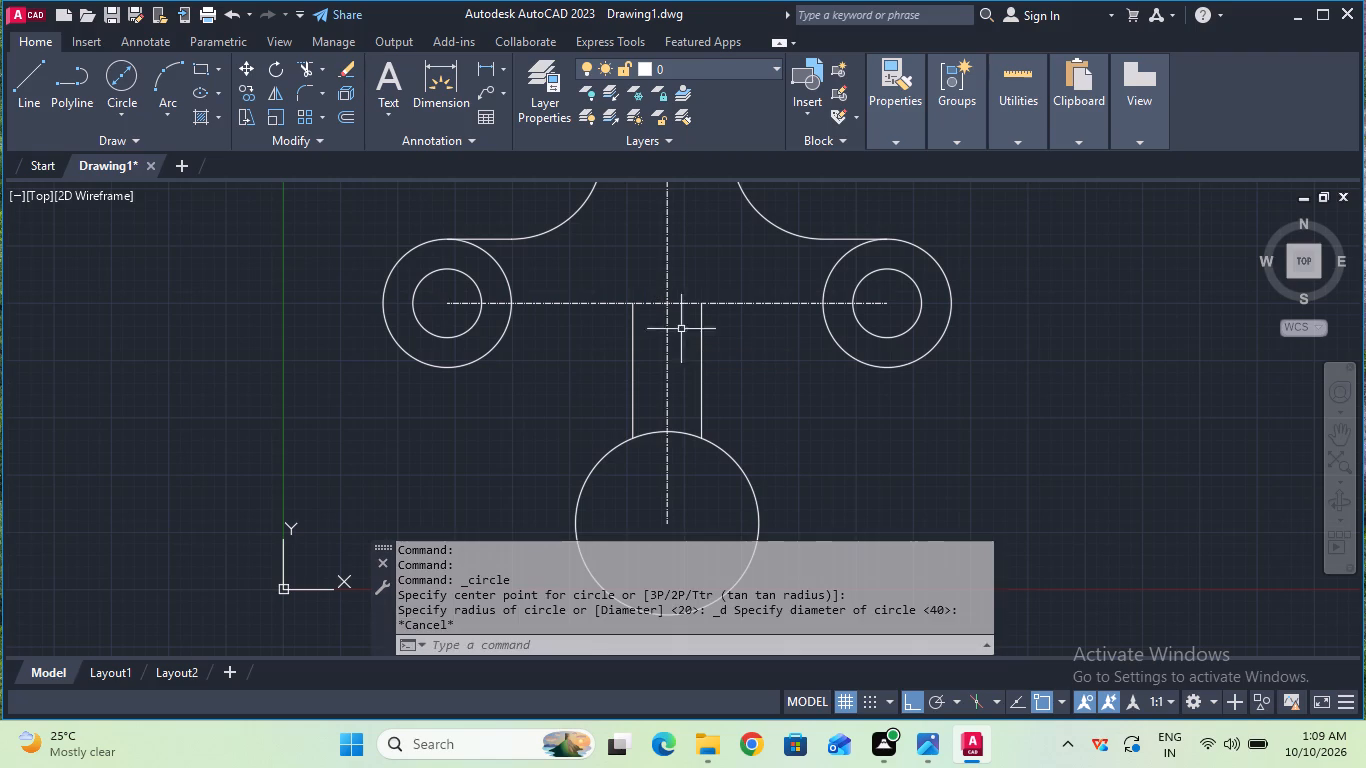
# With the current linetype set to ByLayer, draw a 20 mm diameter circle centred on the intersection of the two centerlines.
pyautogui.click(970, 209)
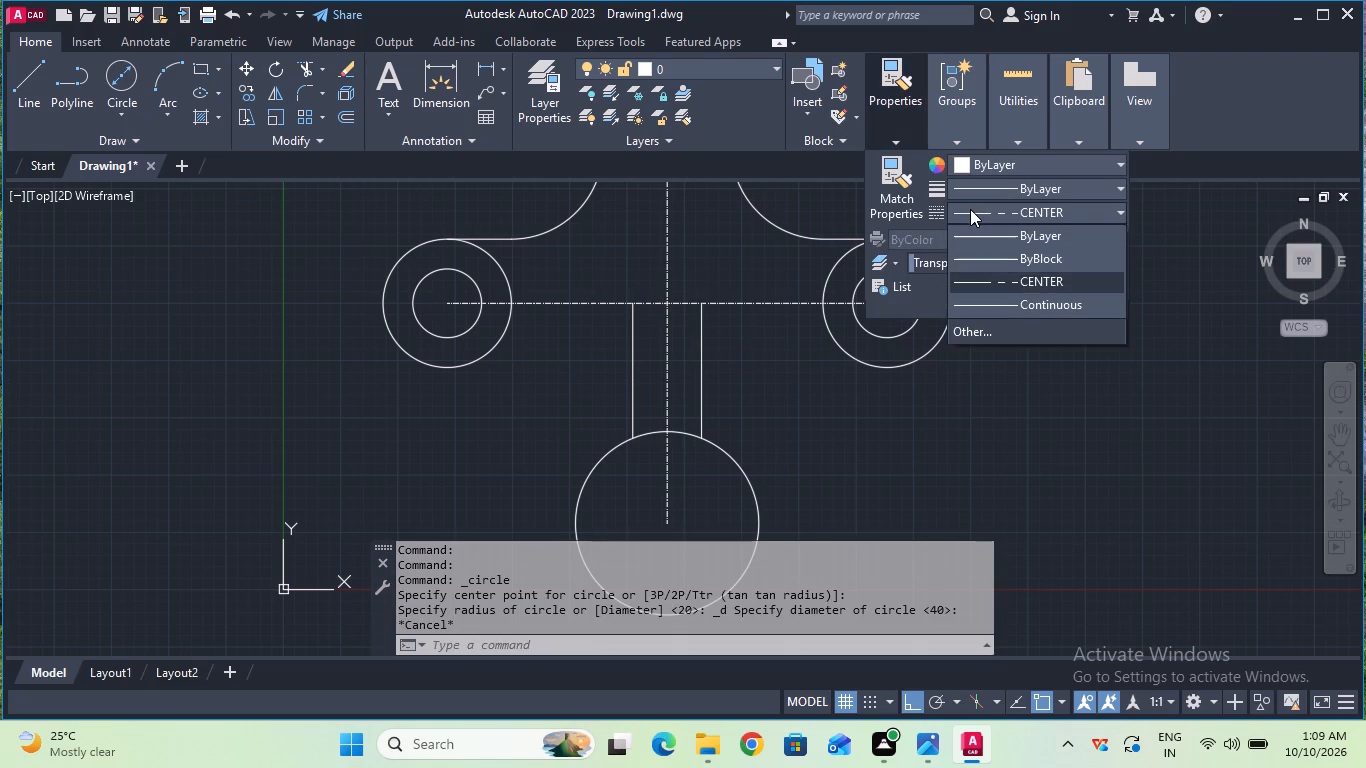
pyautogui.click(973, 231)
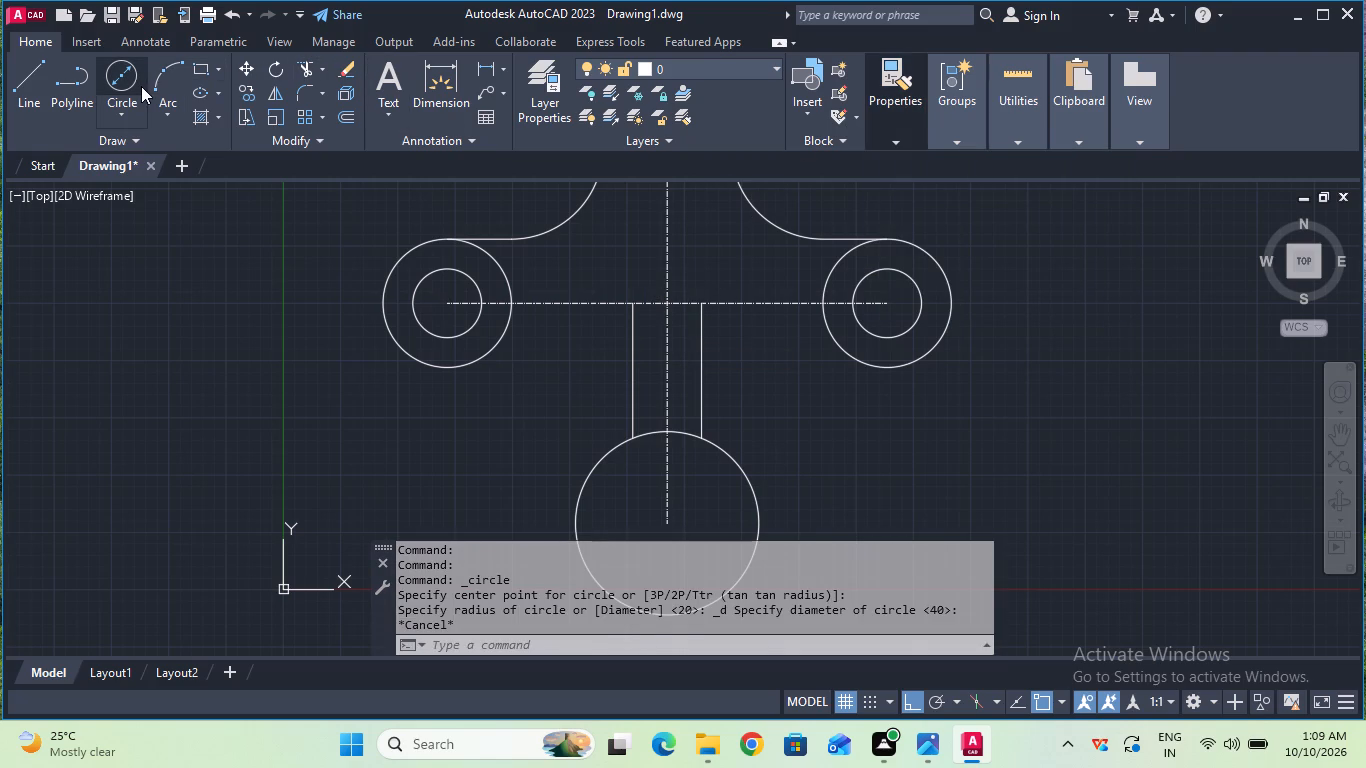
pyautogui.click(141, 86)
pyautogui.click(668, 301)
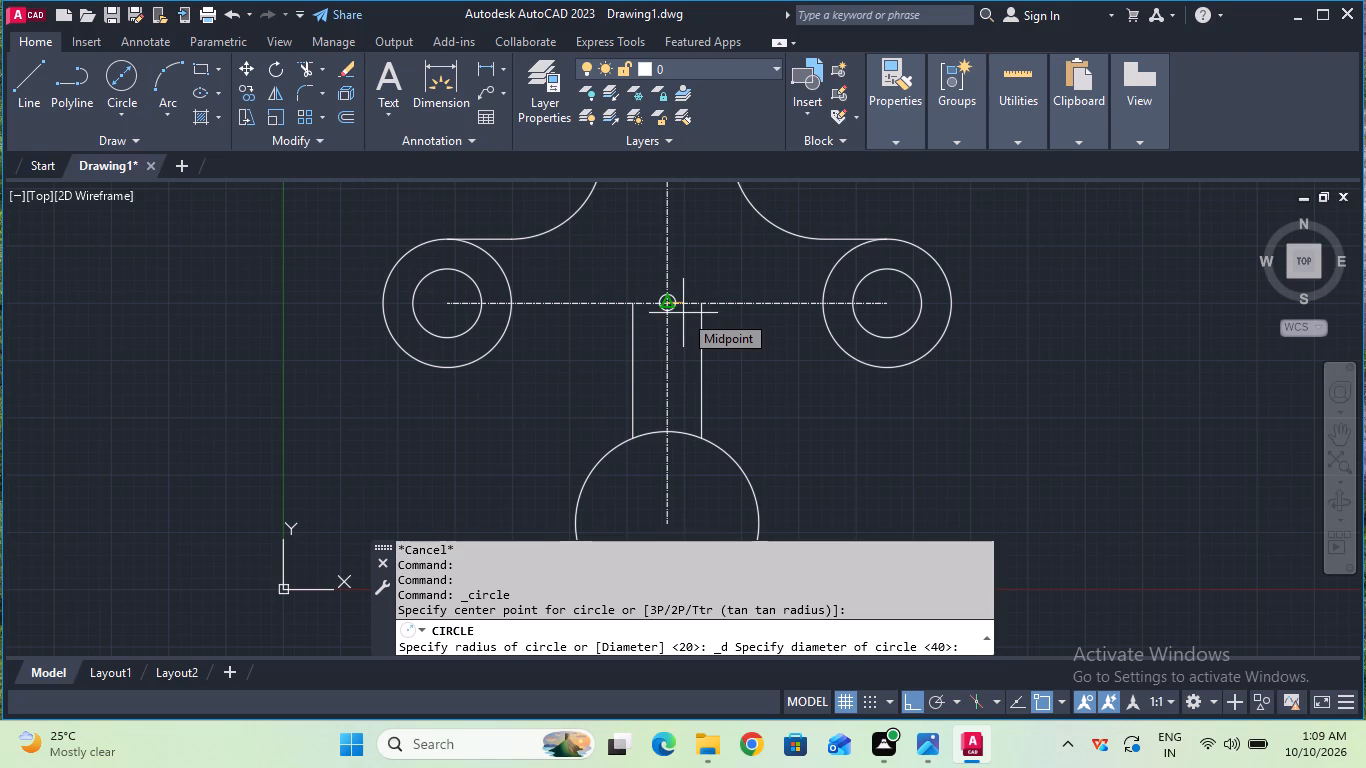
pyautogui.write('20')
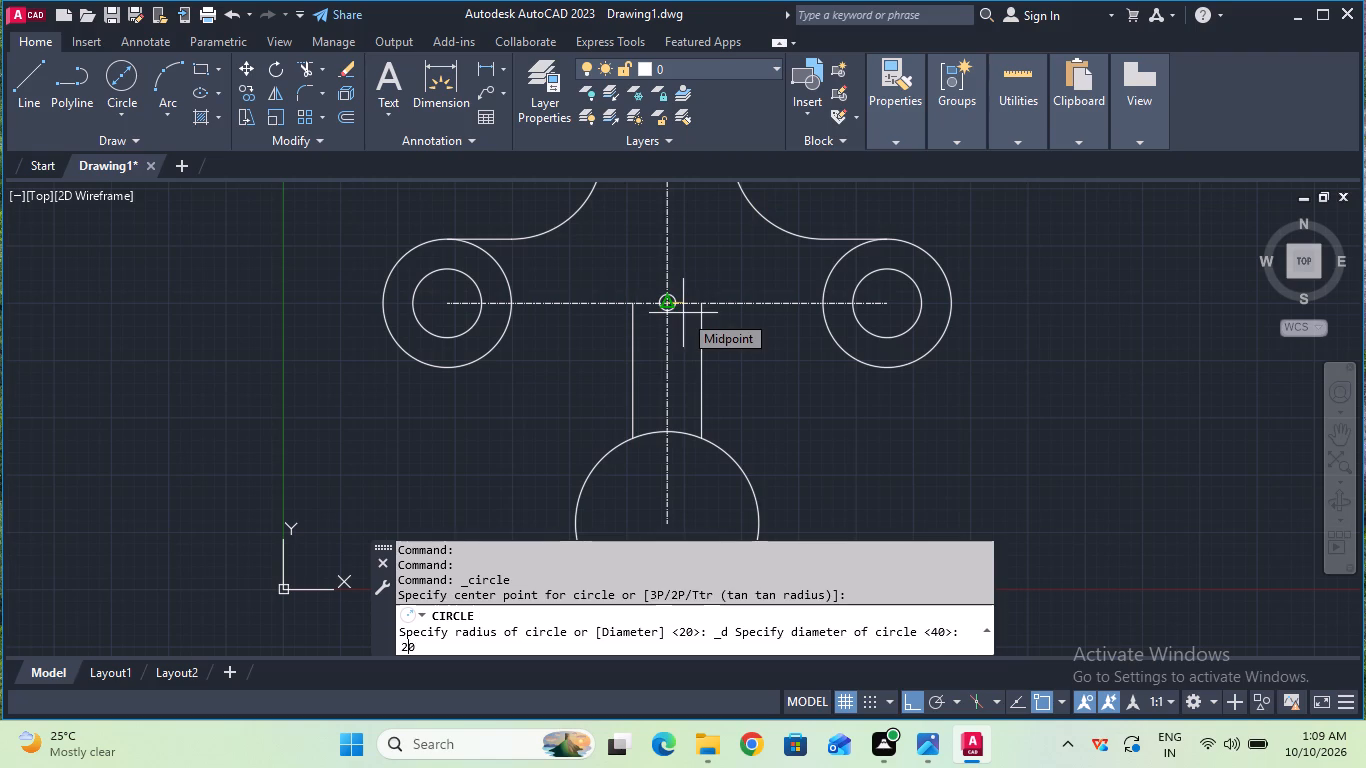
pyautogui.press('Return')
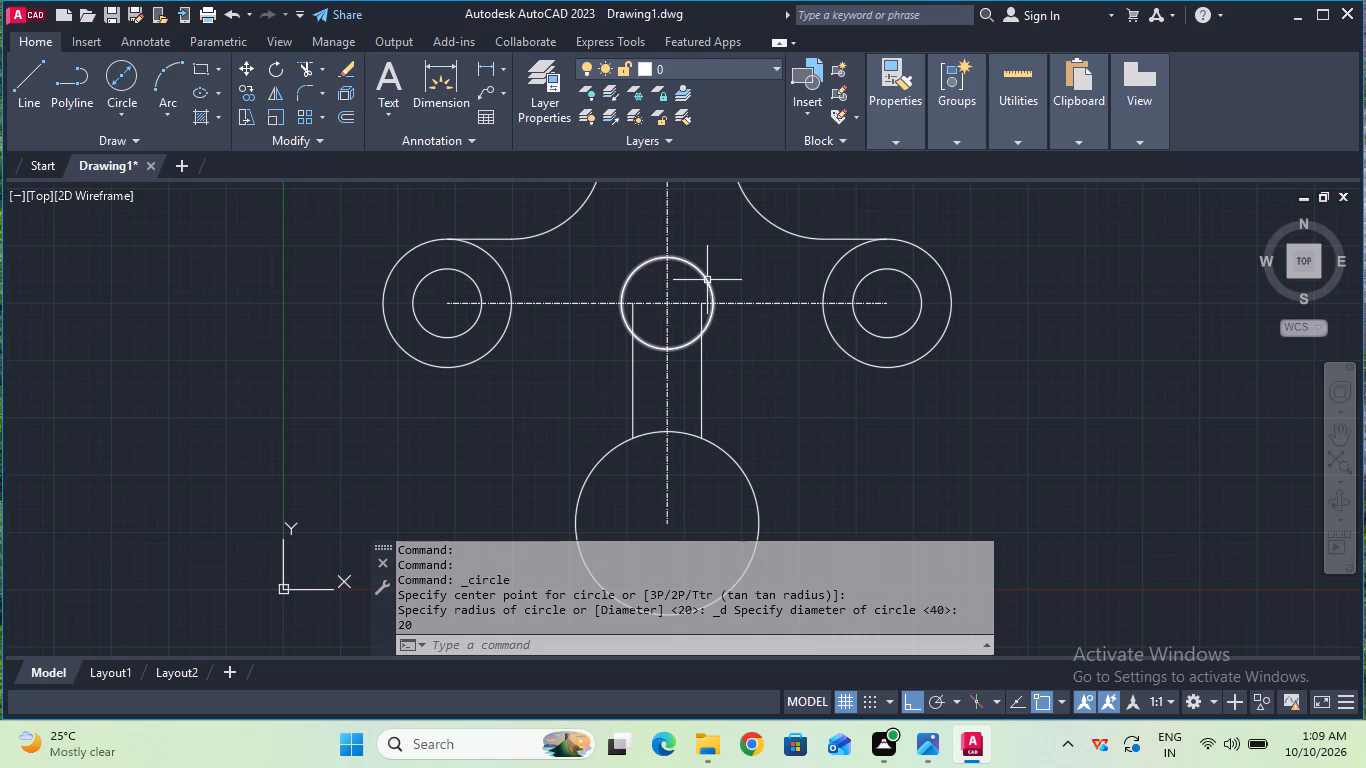
# Delete the central 20 mm circle and redraw it with a 20 mm diameter on the intersection of the two centerlines.
pyautogui.click(707, 280)
pyautogui.press('Delete')
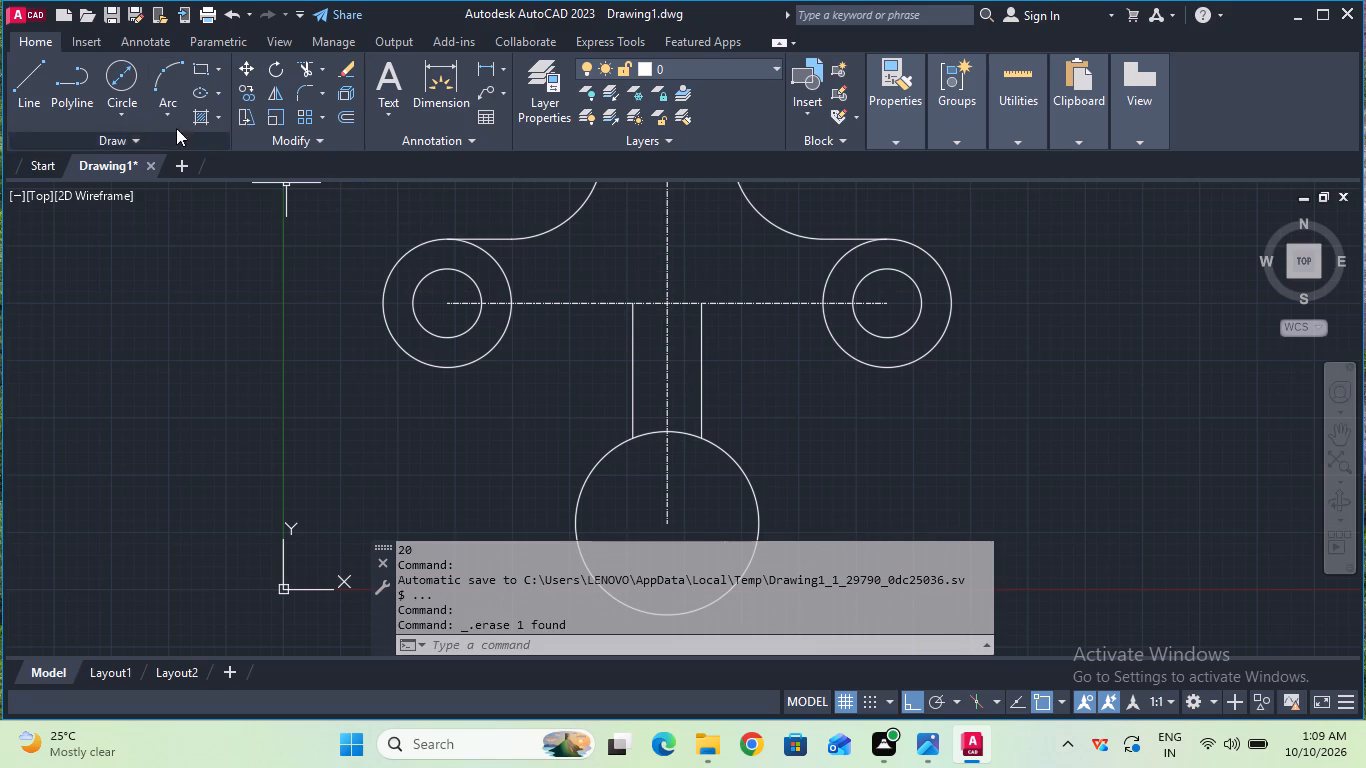
pyautogui.click(105, 71)
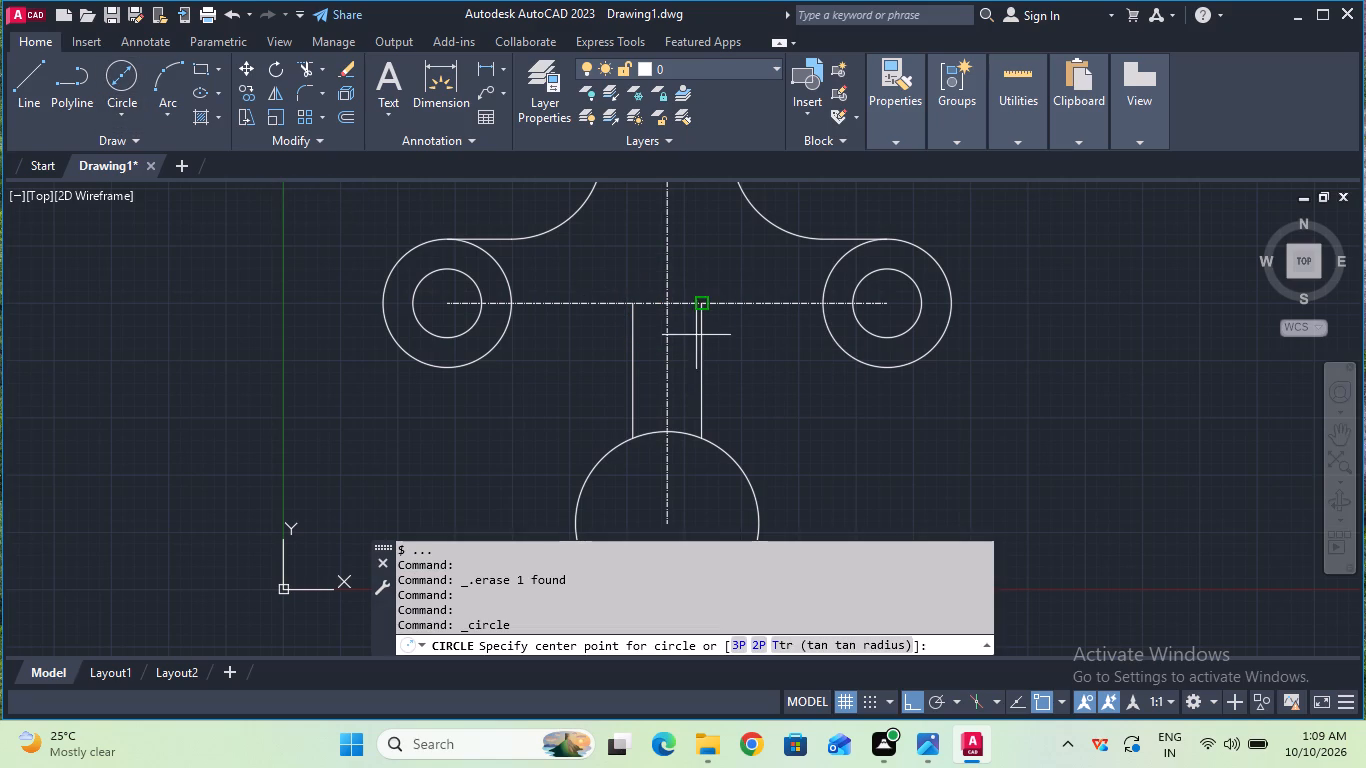
pyautogui.click(668, 309)
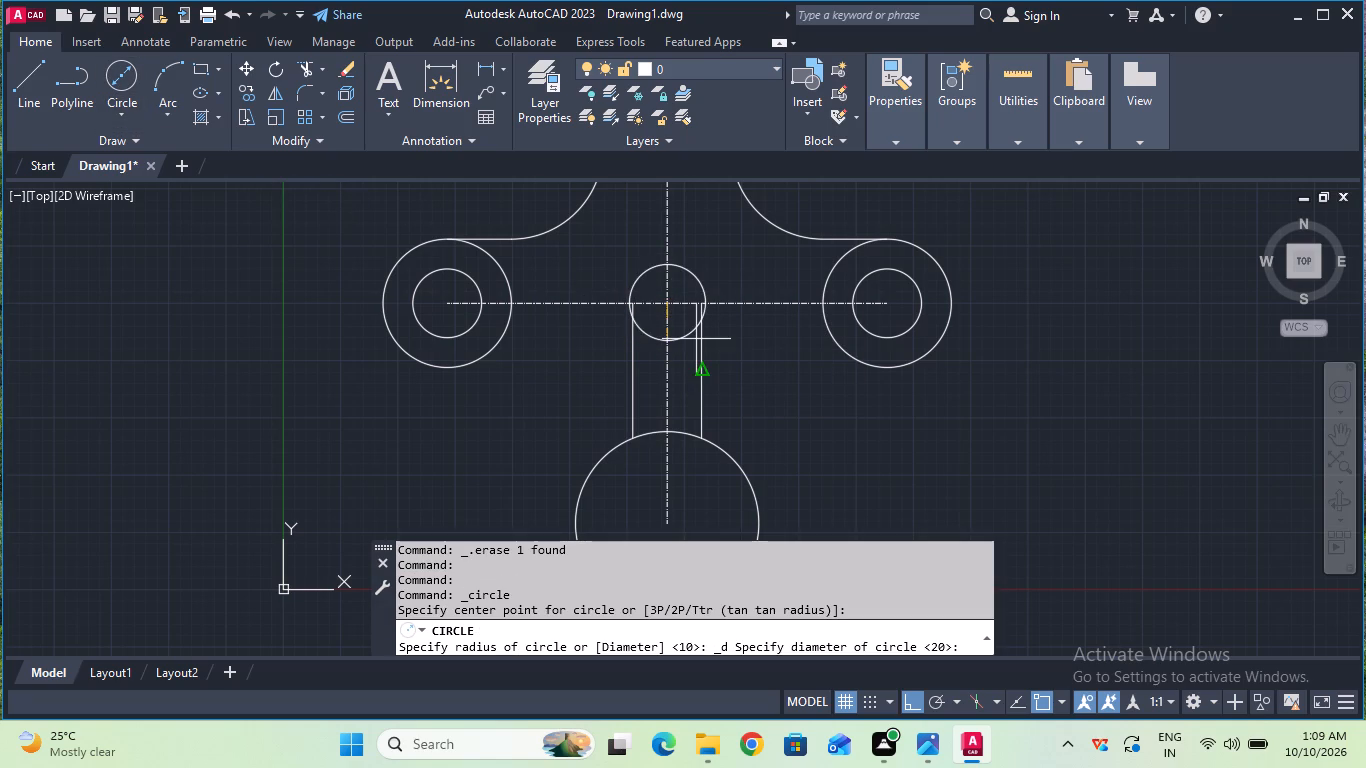
pyautogui.write('20')
pyautogui.press('Return')
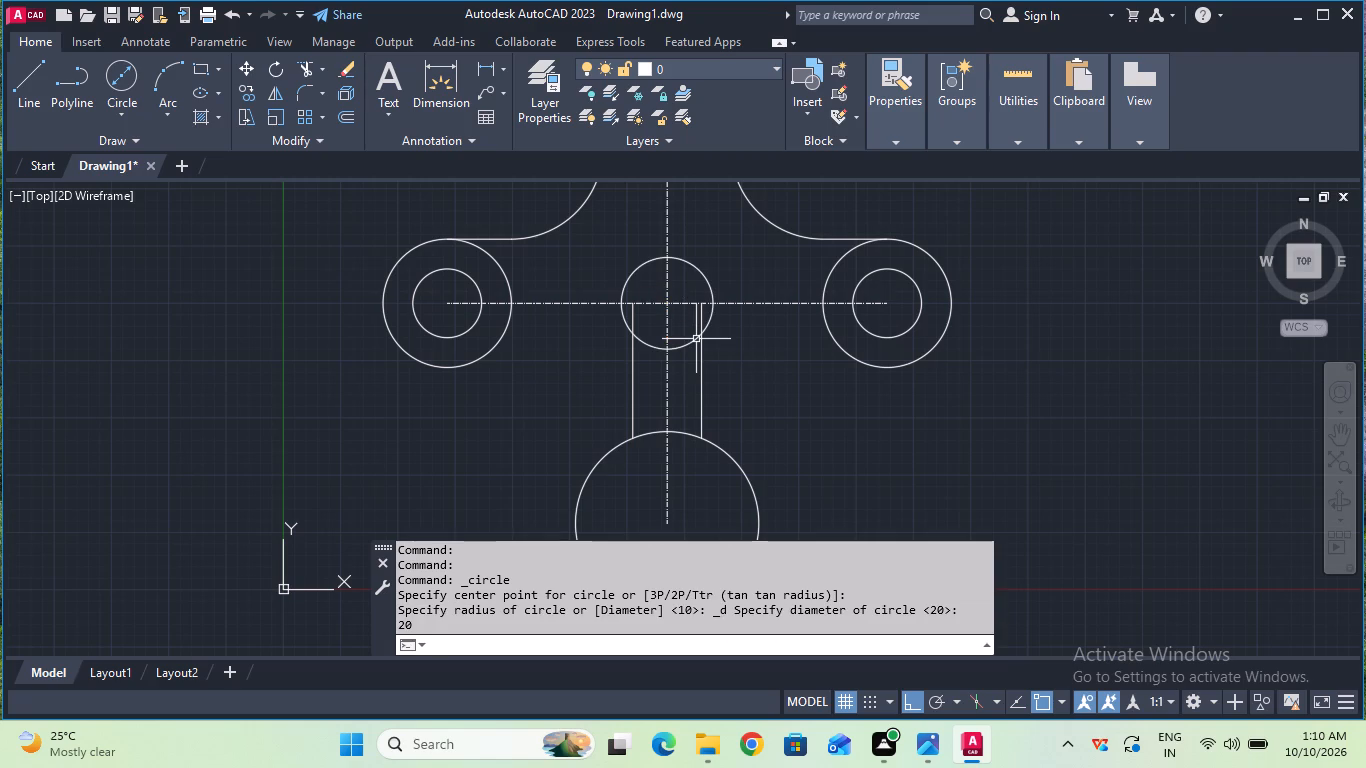
pyautogui.press('Escape')
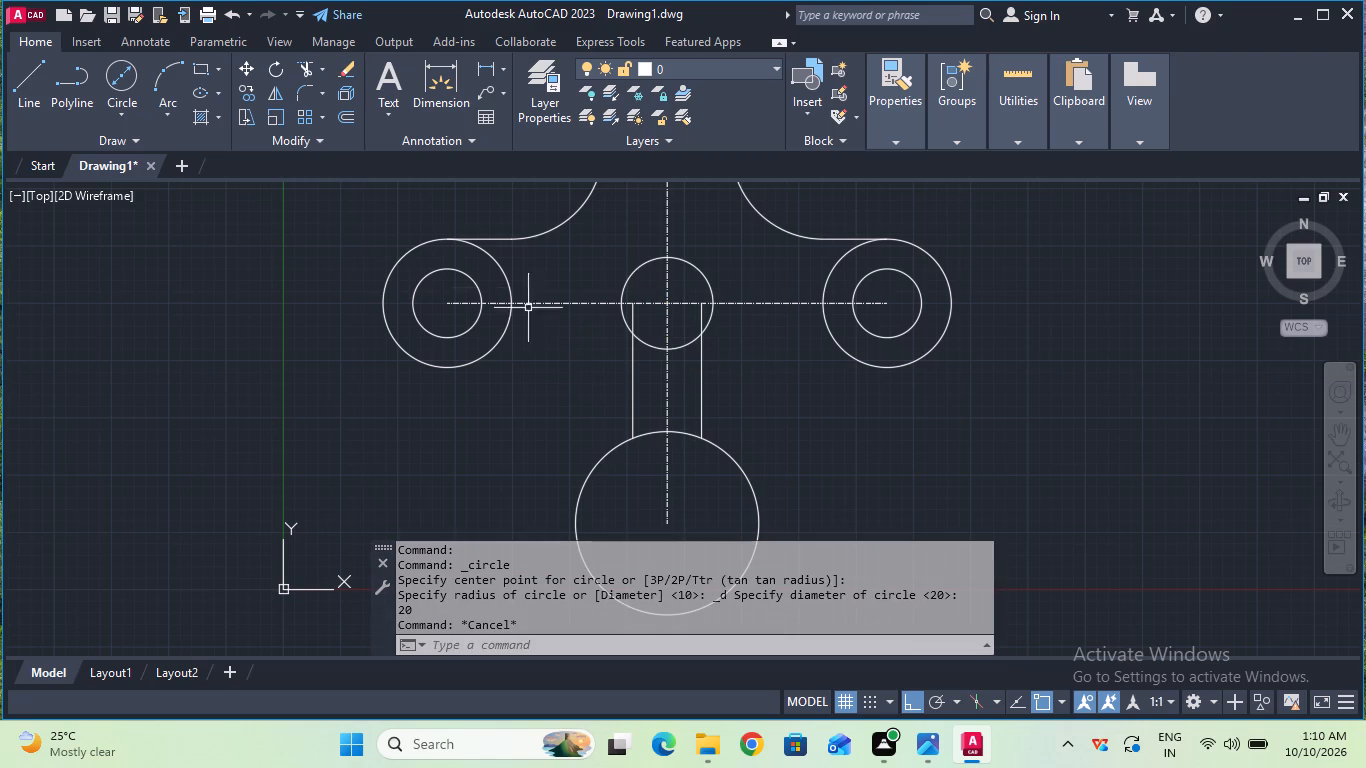
# Draw a 26 mm vertical line downward from each of the left and right quadrants of the central 20 mm circle.
pyautogui.click(39, 86)
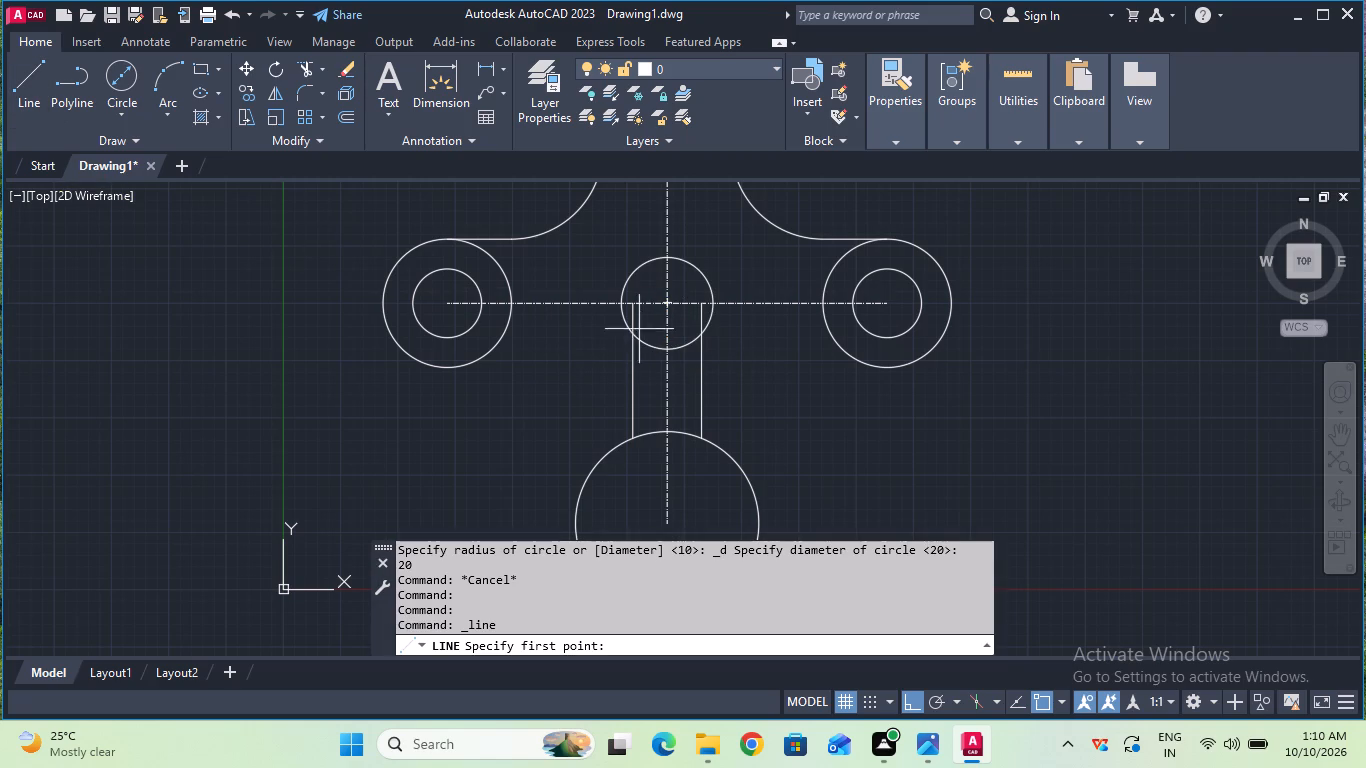
pyautogui.click(620, 307)
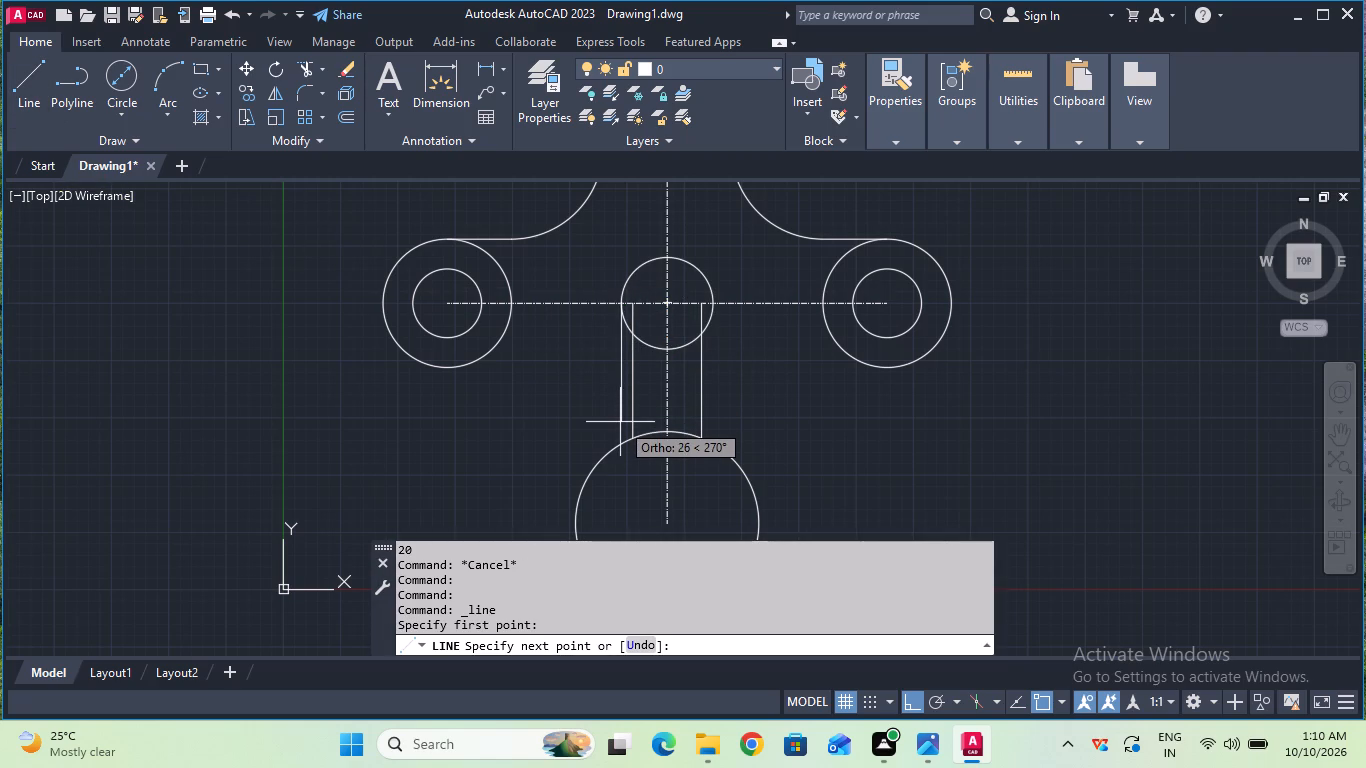
pyautogui.write('26')
pyautogui.press('Return')
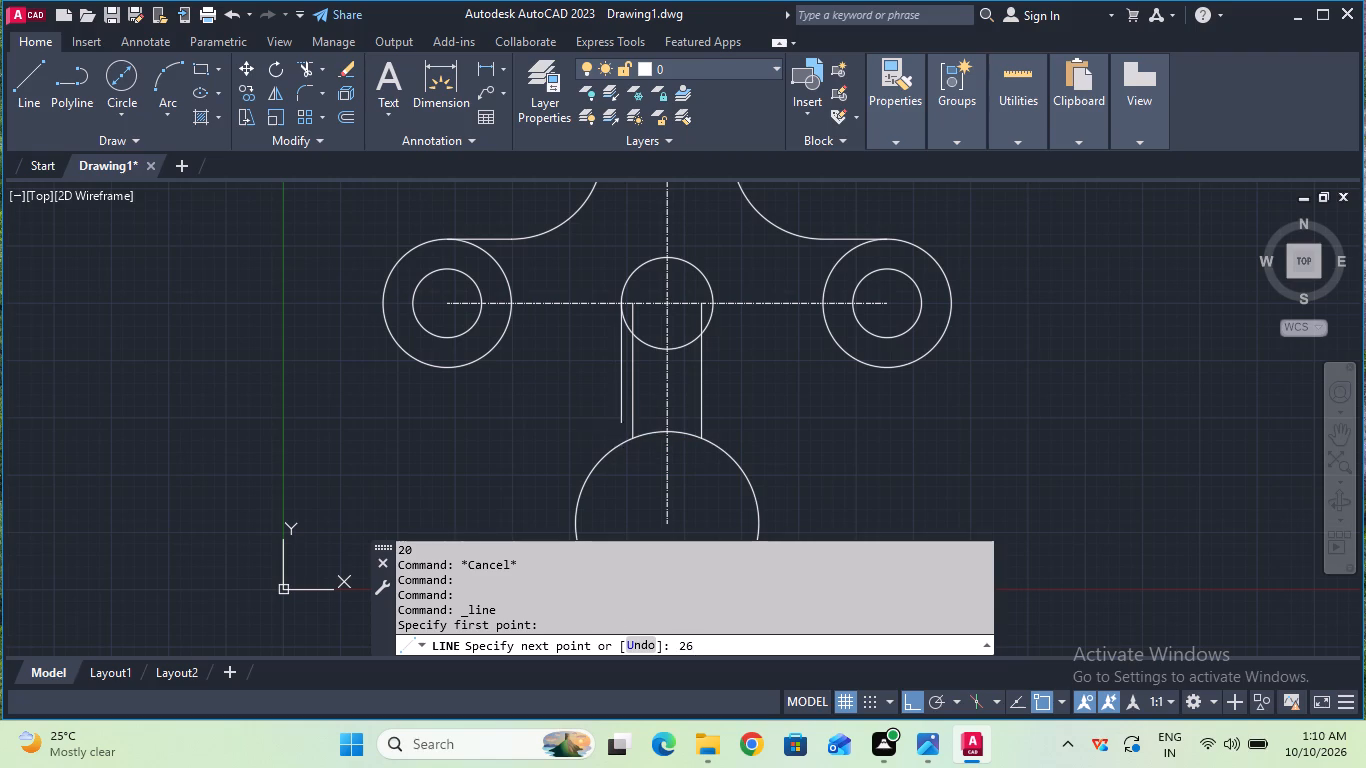
pyautogui.press('Escape')
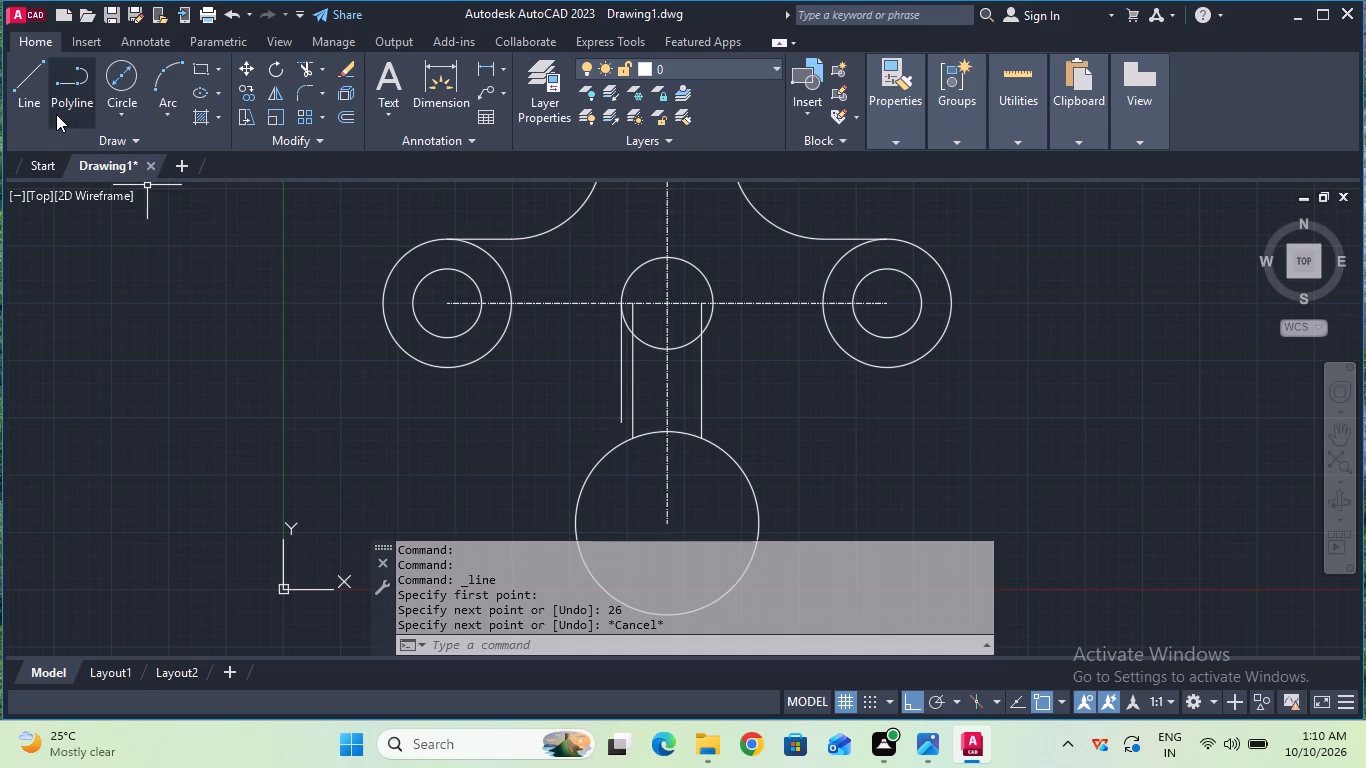
pyautogui.click(28, 105)
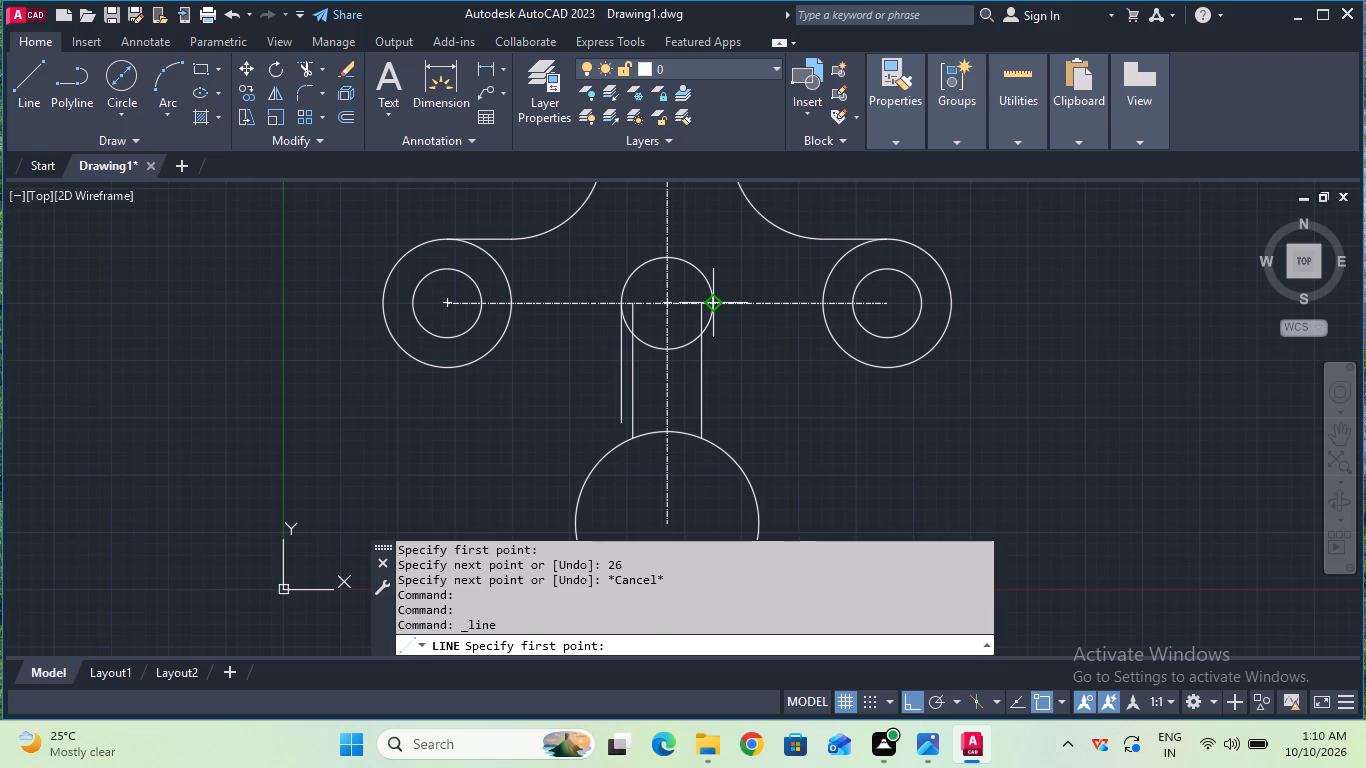
pyautogui.click(717, 305)
pyautogui.write('26')
pyautogui.press('Return')
pyautogui.press('Escape')
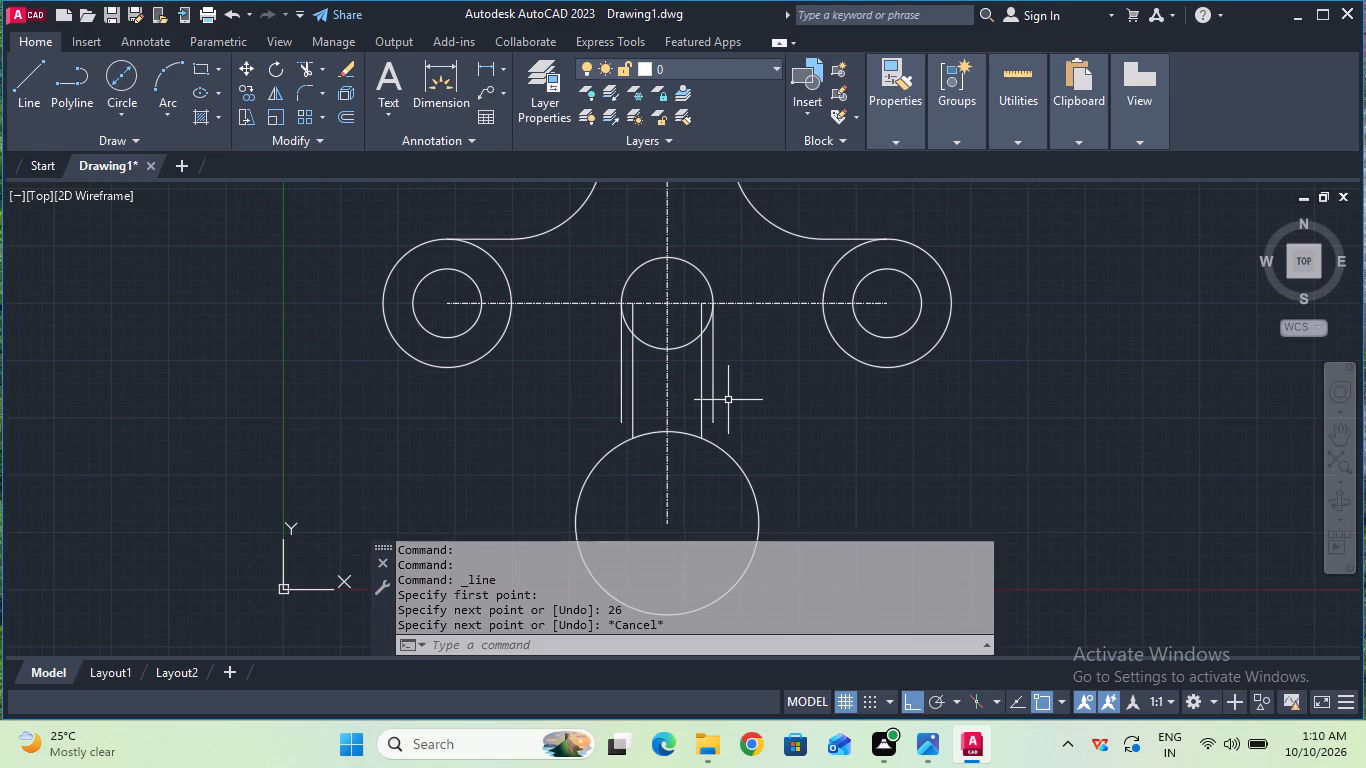
# Erase the two inner vertical lines that were offset from the vertical centerline.
pyautogui.click(350, 72)
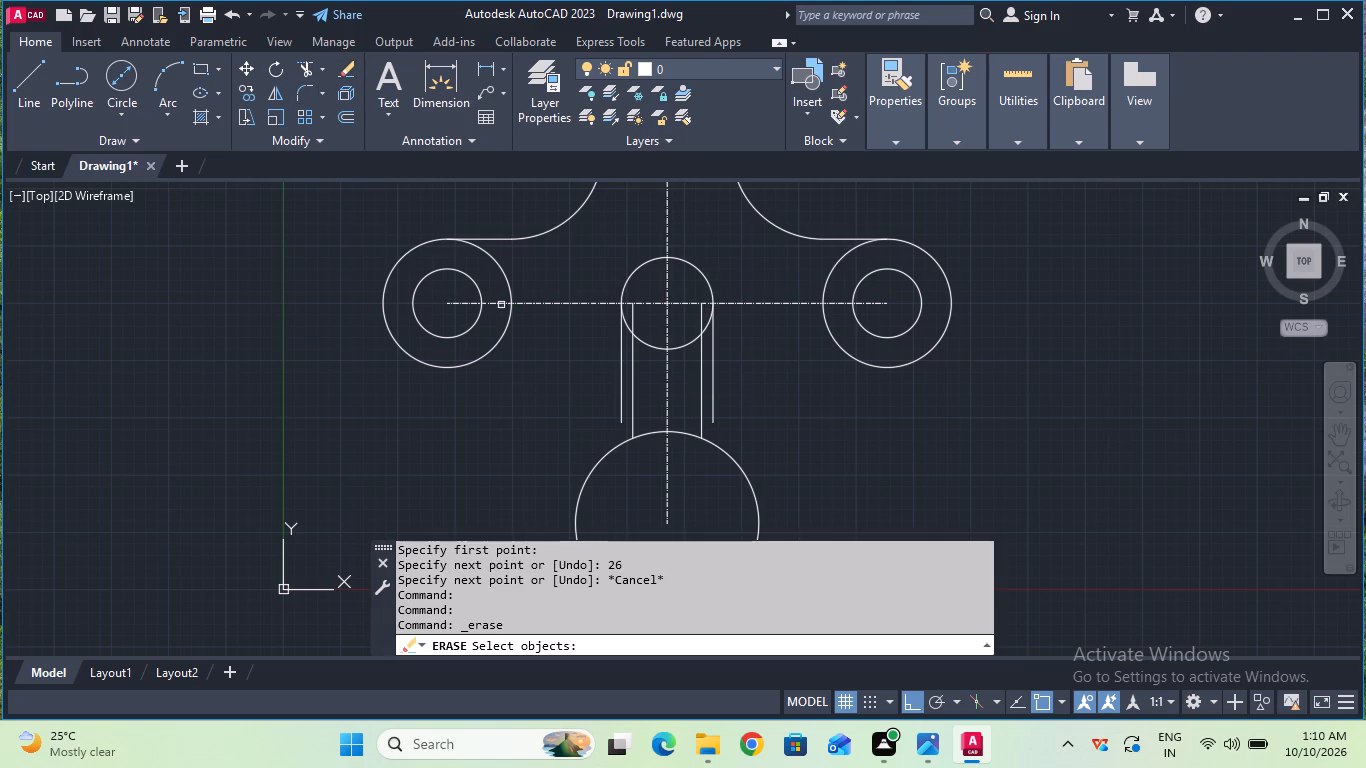
pyautogui.click(632, 394)
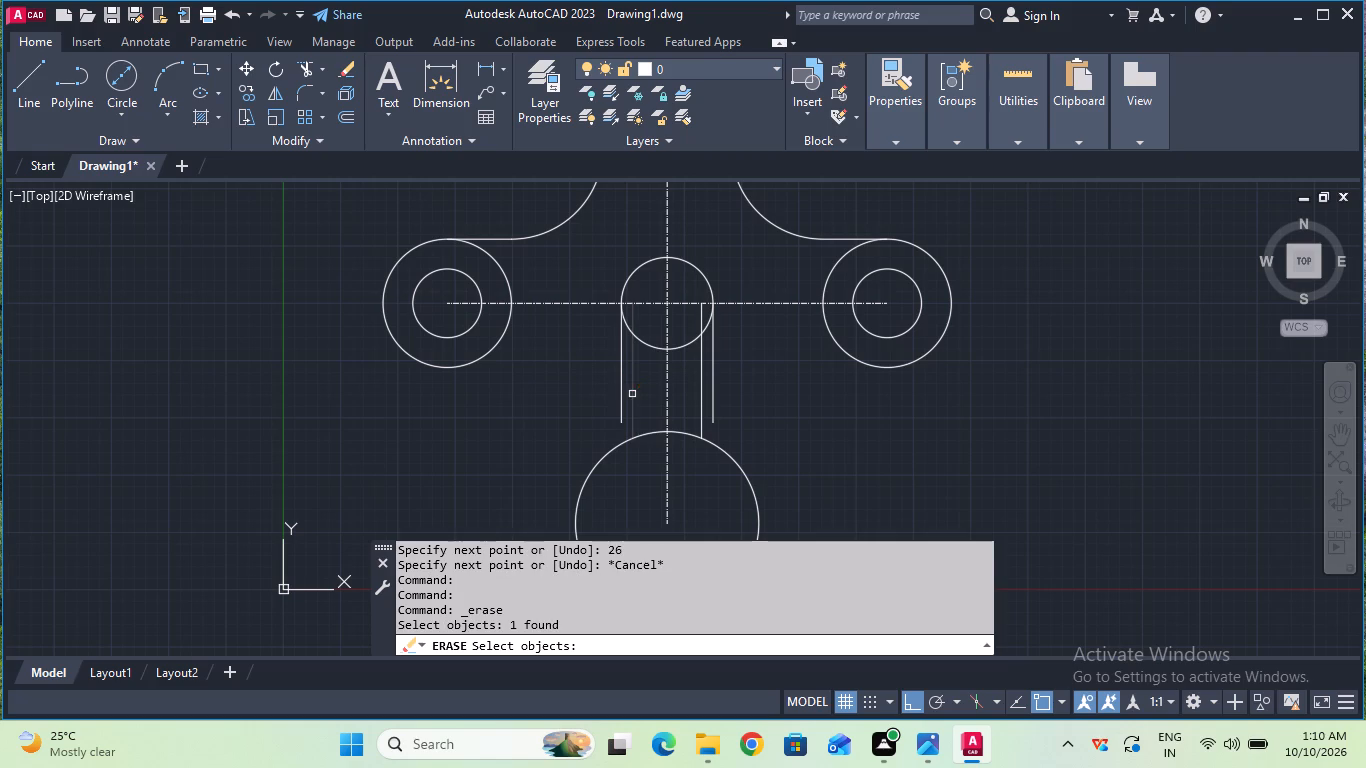
pyautogui.click(703, 392)
pyautogui.press('Return')
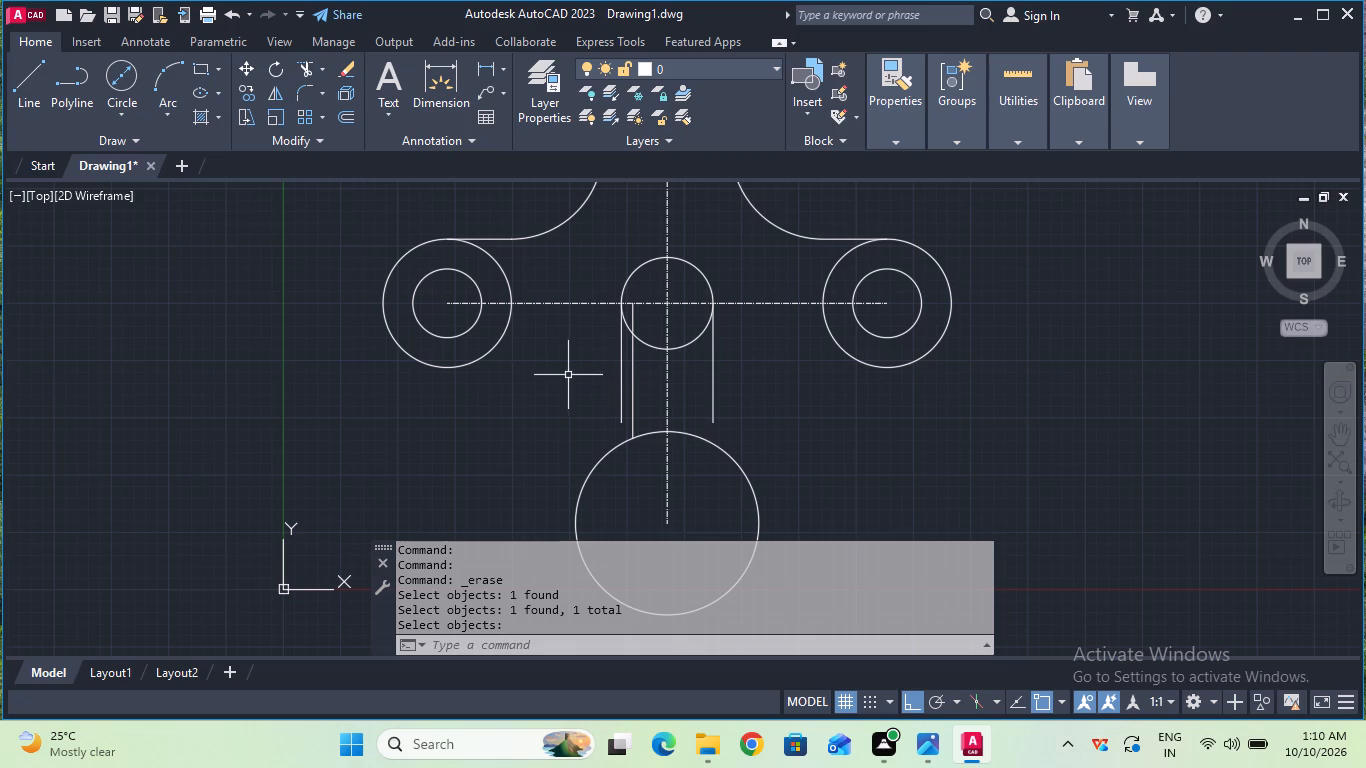
pyautogui.click(346, 76)
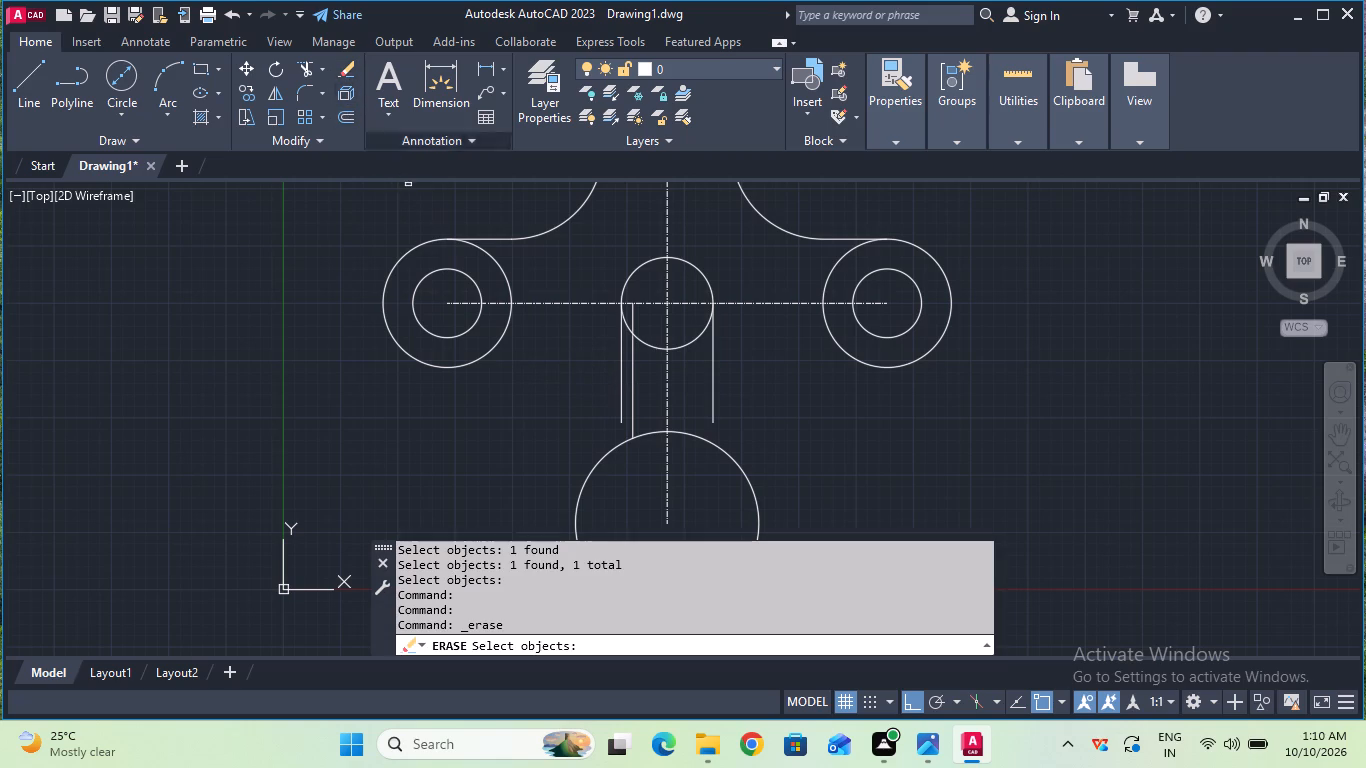
pyautogui.click(631, 421)
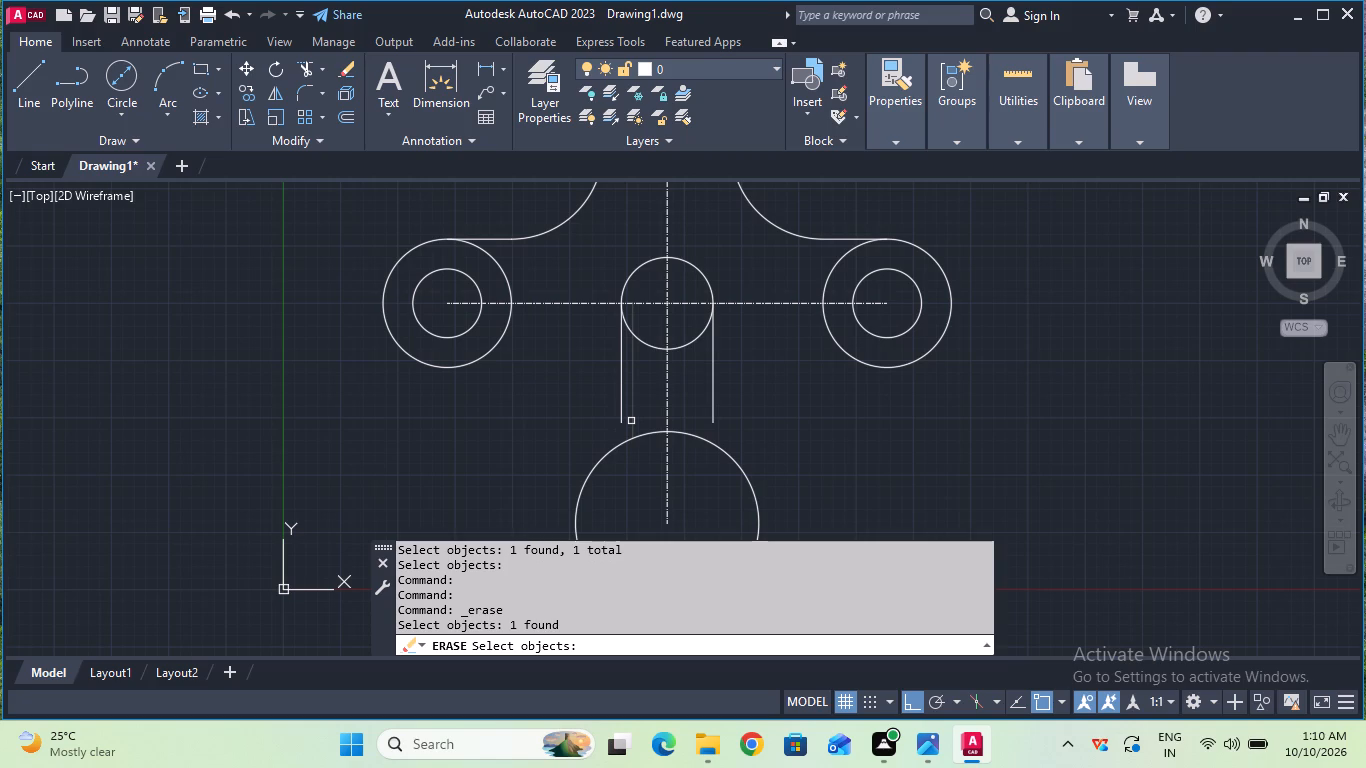
pyautogui.press('Return')
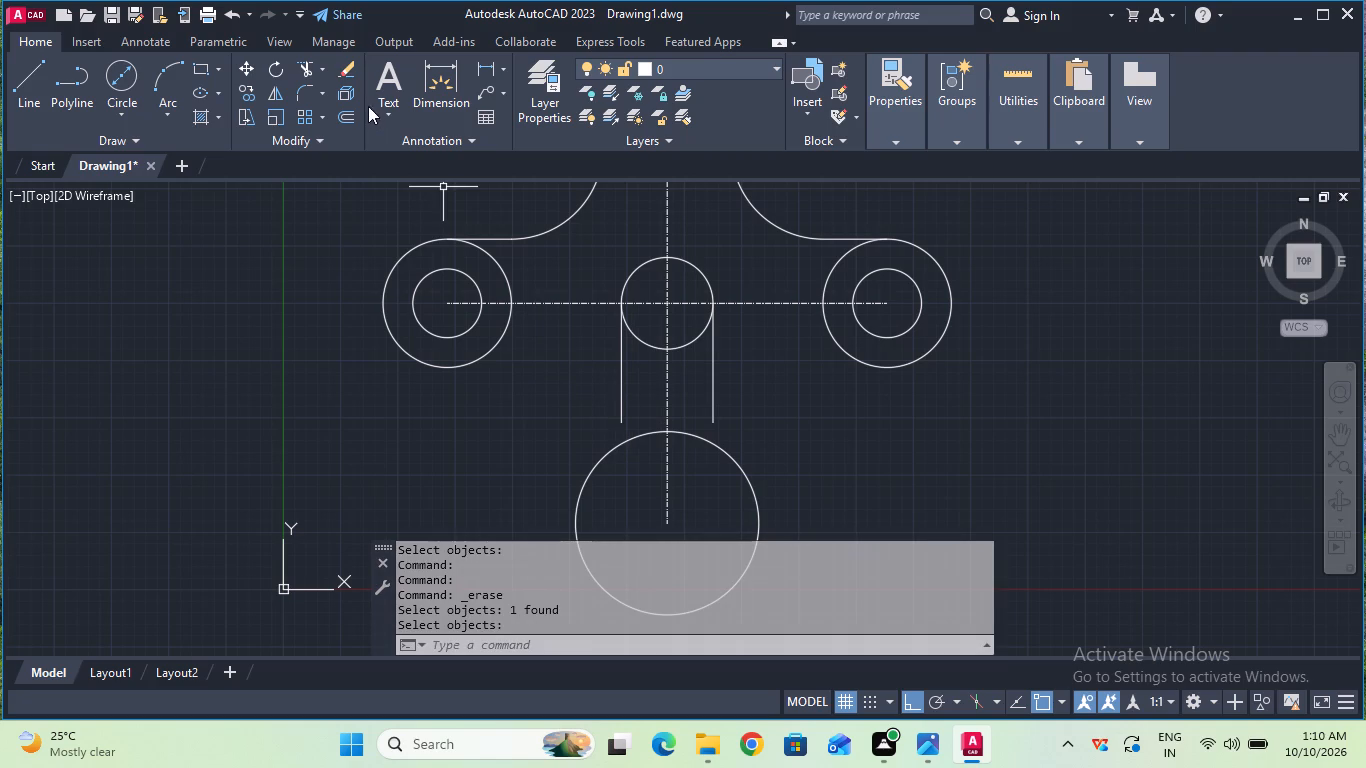
# Extend both 26 mm vertical lines down to the 40 mm bottom circle.
pyautogui.click(321, 75)
pyautogui.click(337, 131)
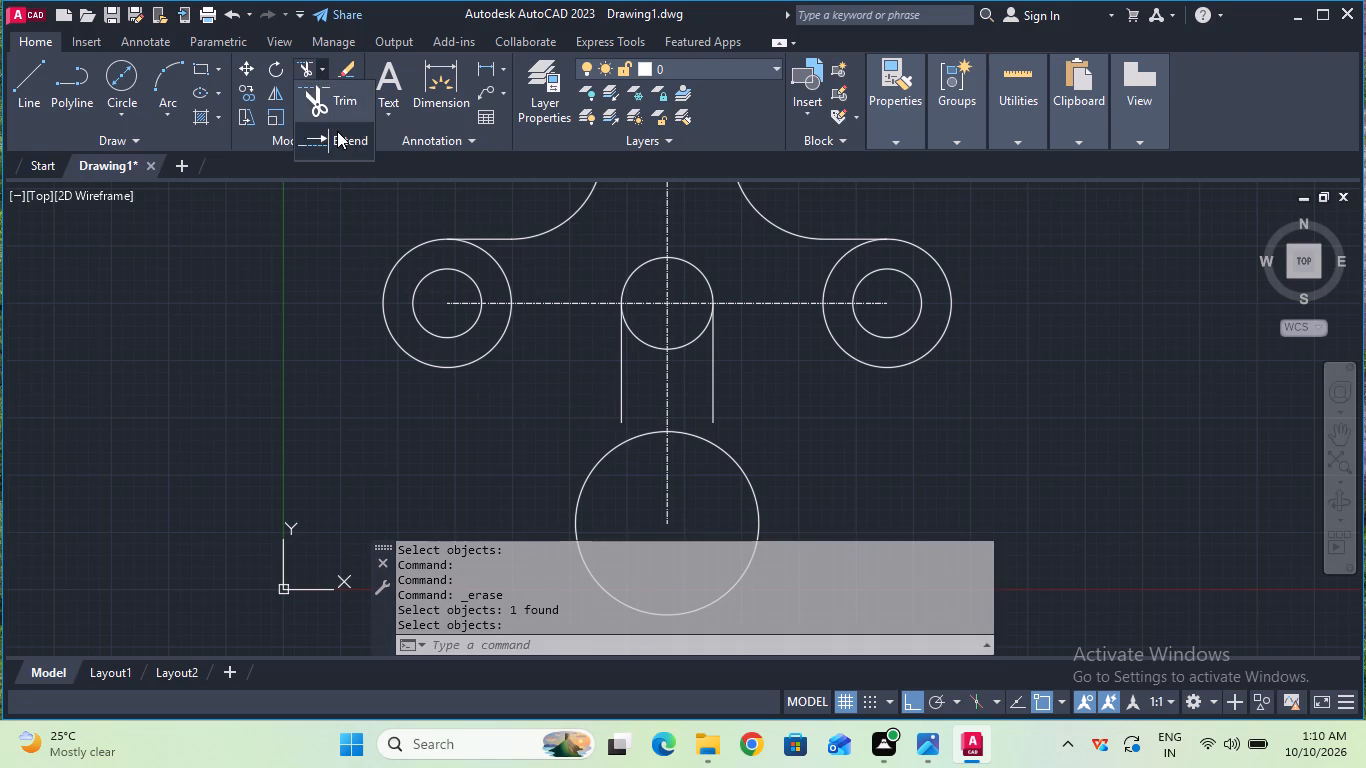
pyautogui.click(623, 419)
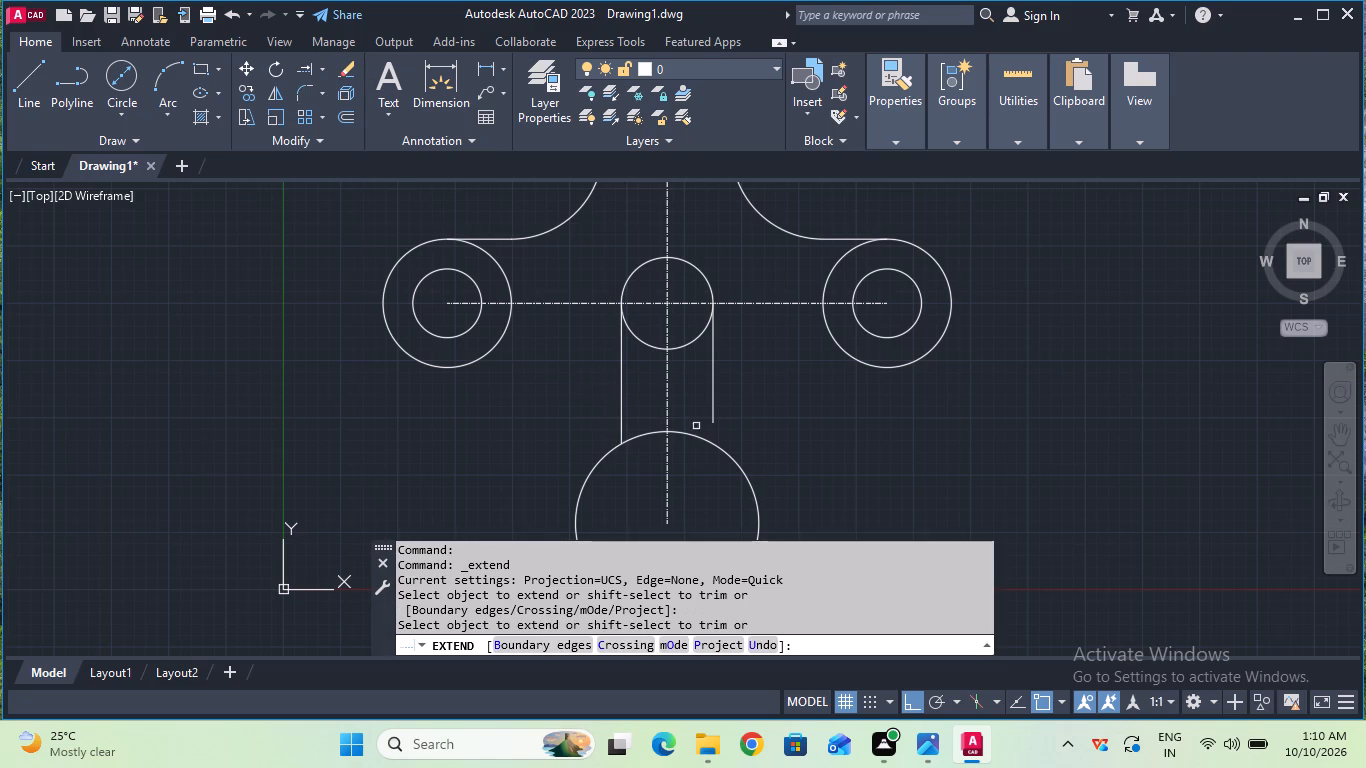
pyautogui.click(711, 425)
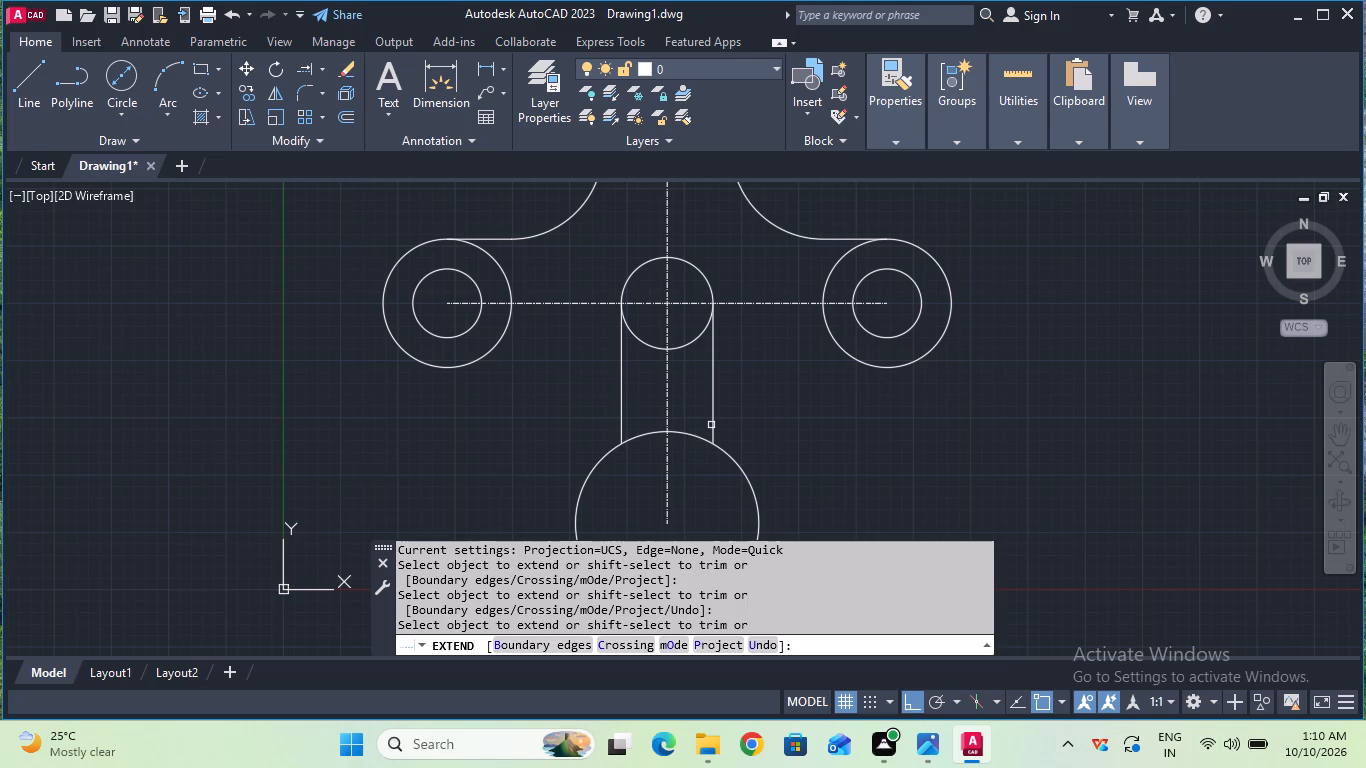
pyautogui.press('Escape')
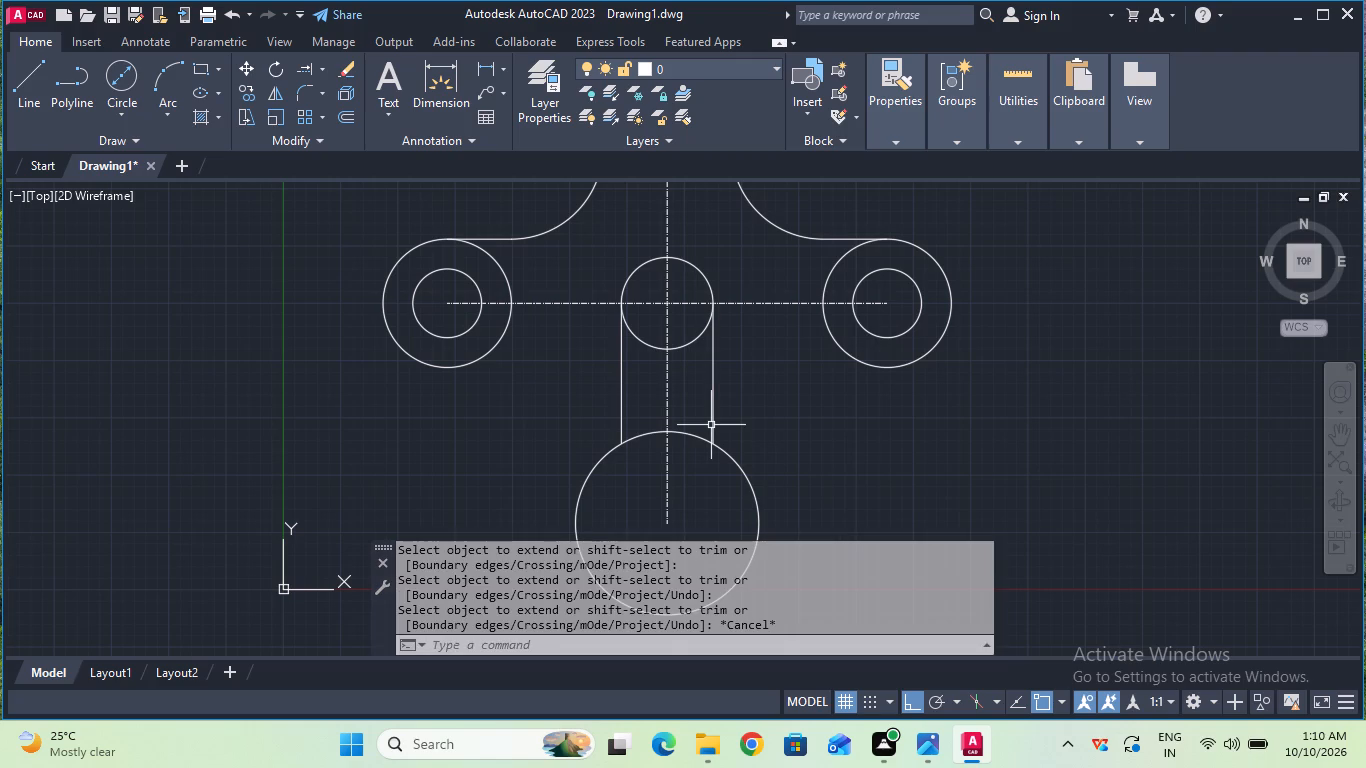
# Fillet both vertical slot lines to the 40 mm bottom circle with a 5 mm radius.
pyautogui.click(305, 95)
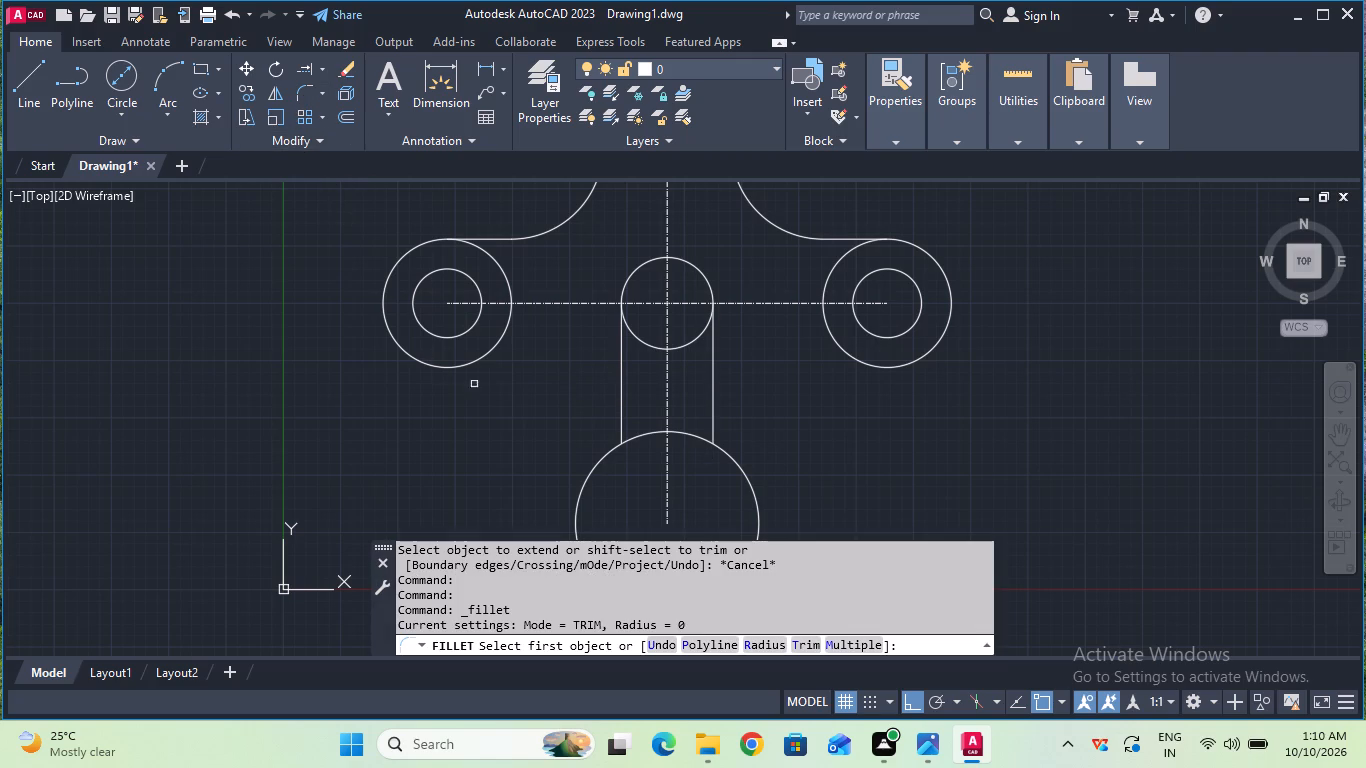
pyautogui.click(757, 639)
pyautogui.press('5')
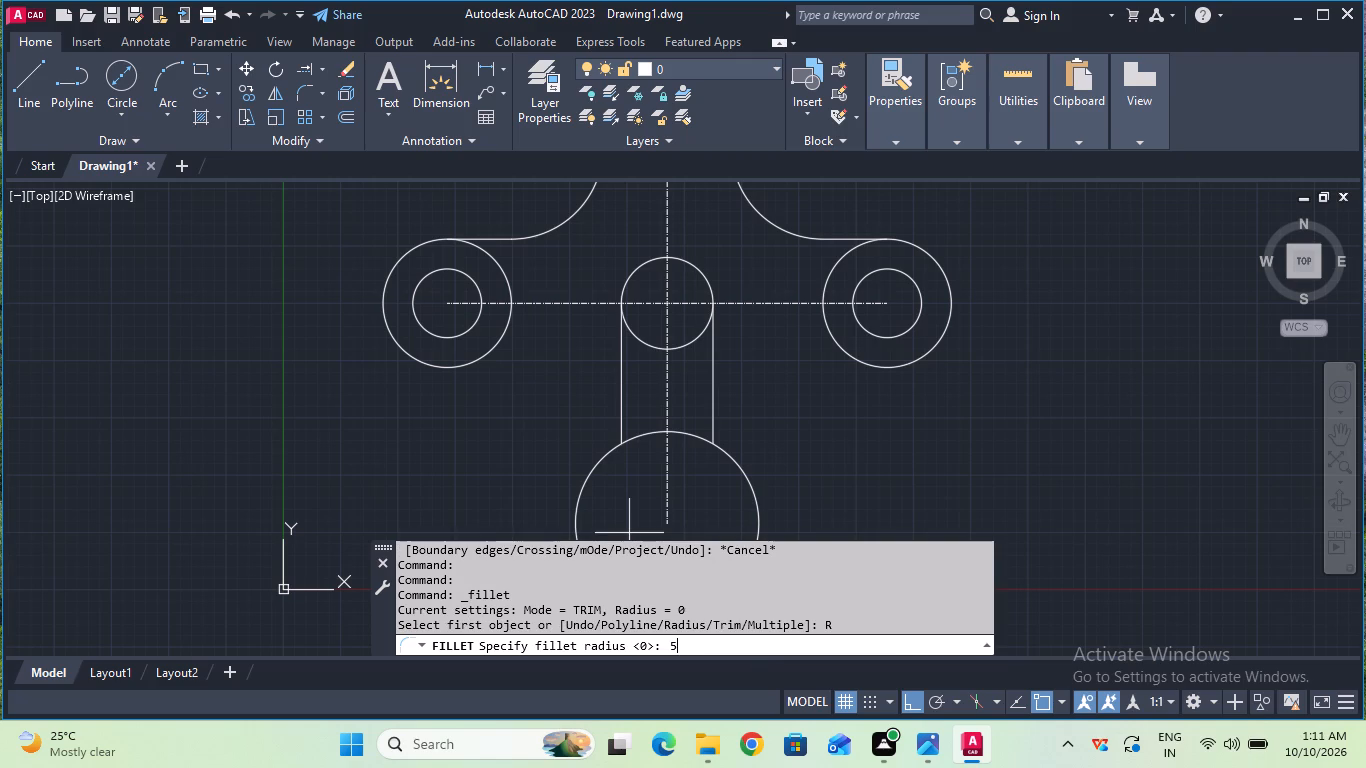
pyautogui.press('Return')
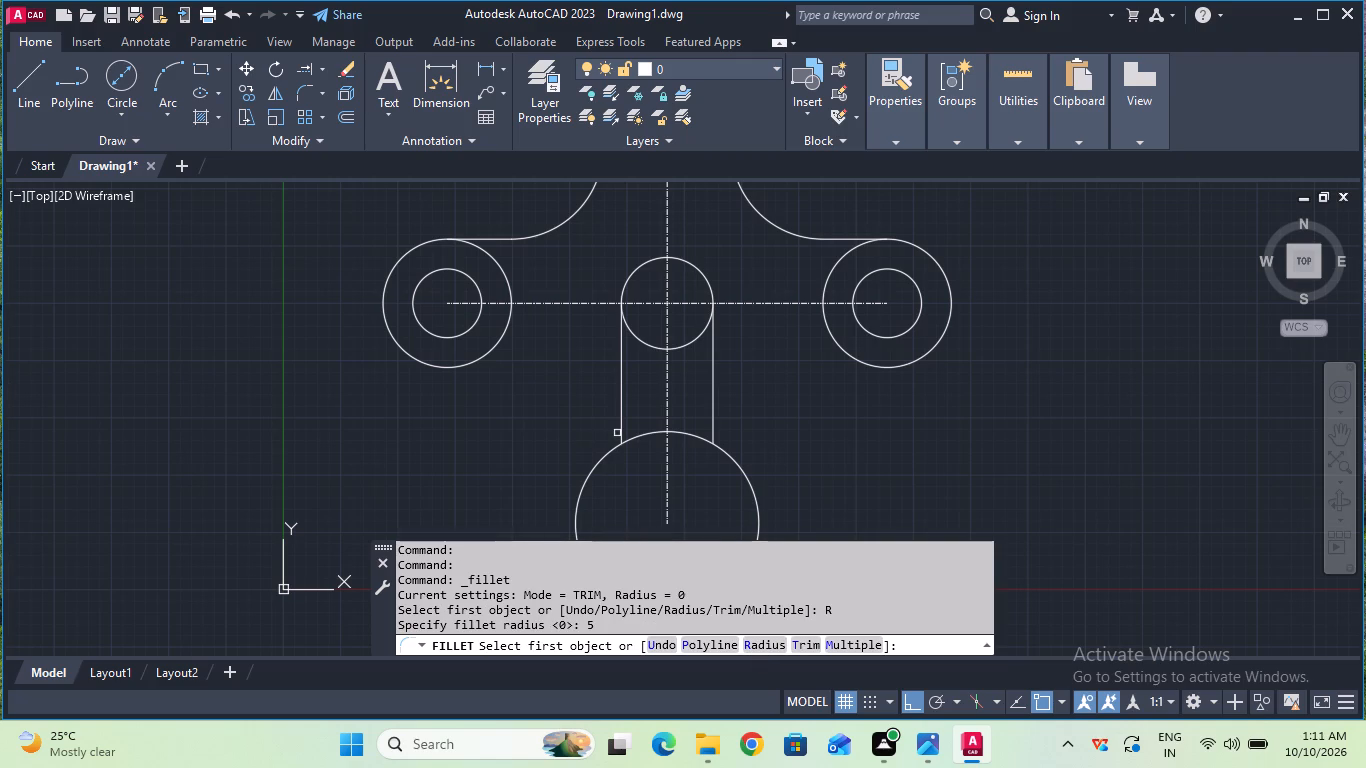
pyautogui.click(619, 428)
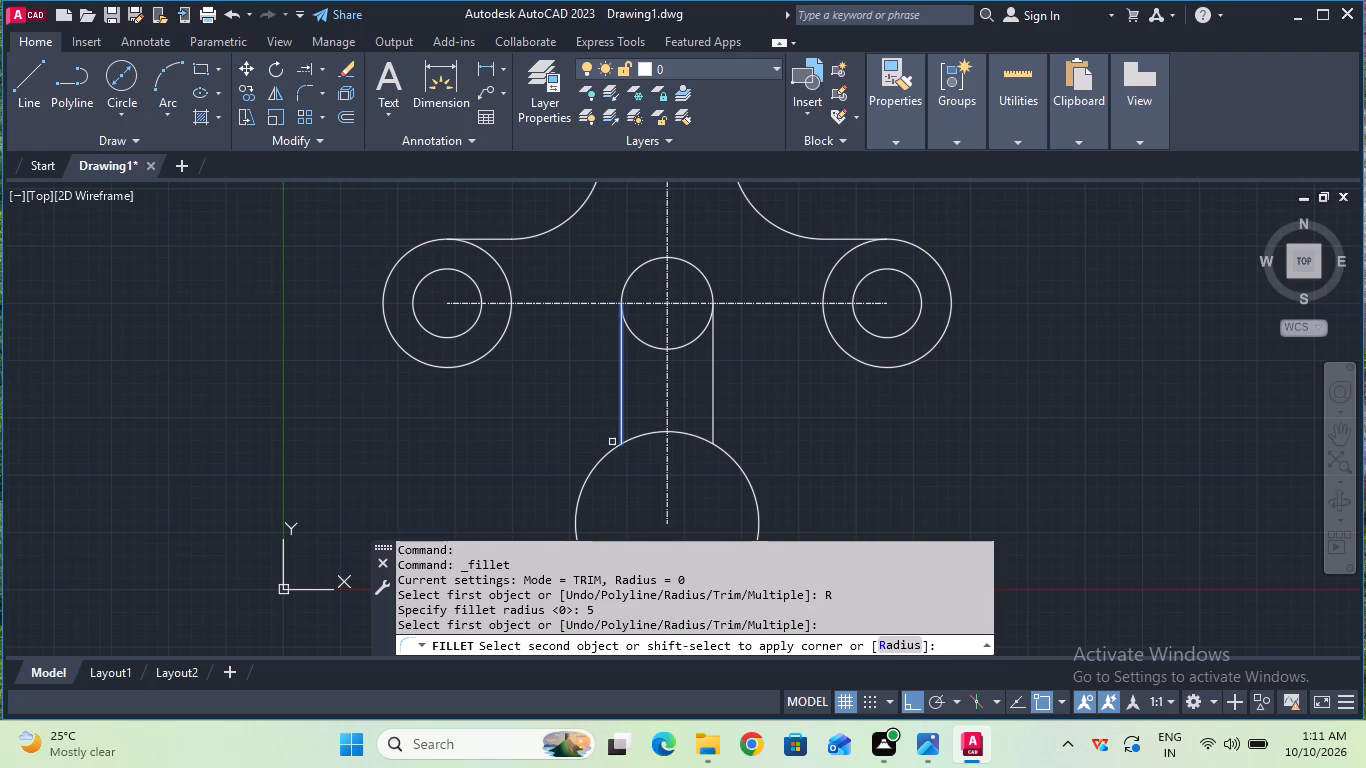
pyautogui.click(611, 447)
pyautogui.click(310, 94)
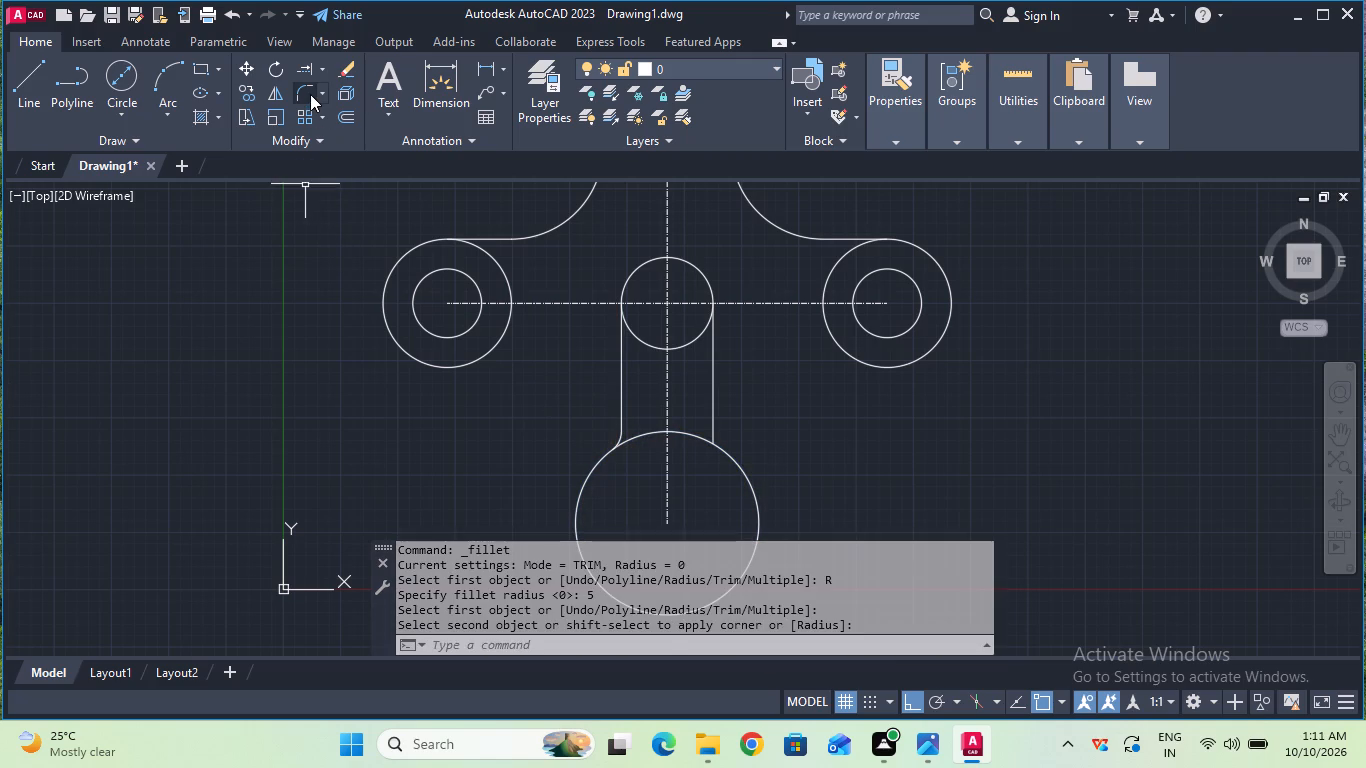
pyautogui.click(715, 432)
pyautogui.click(727, 456)
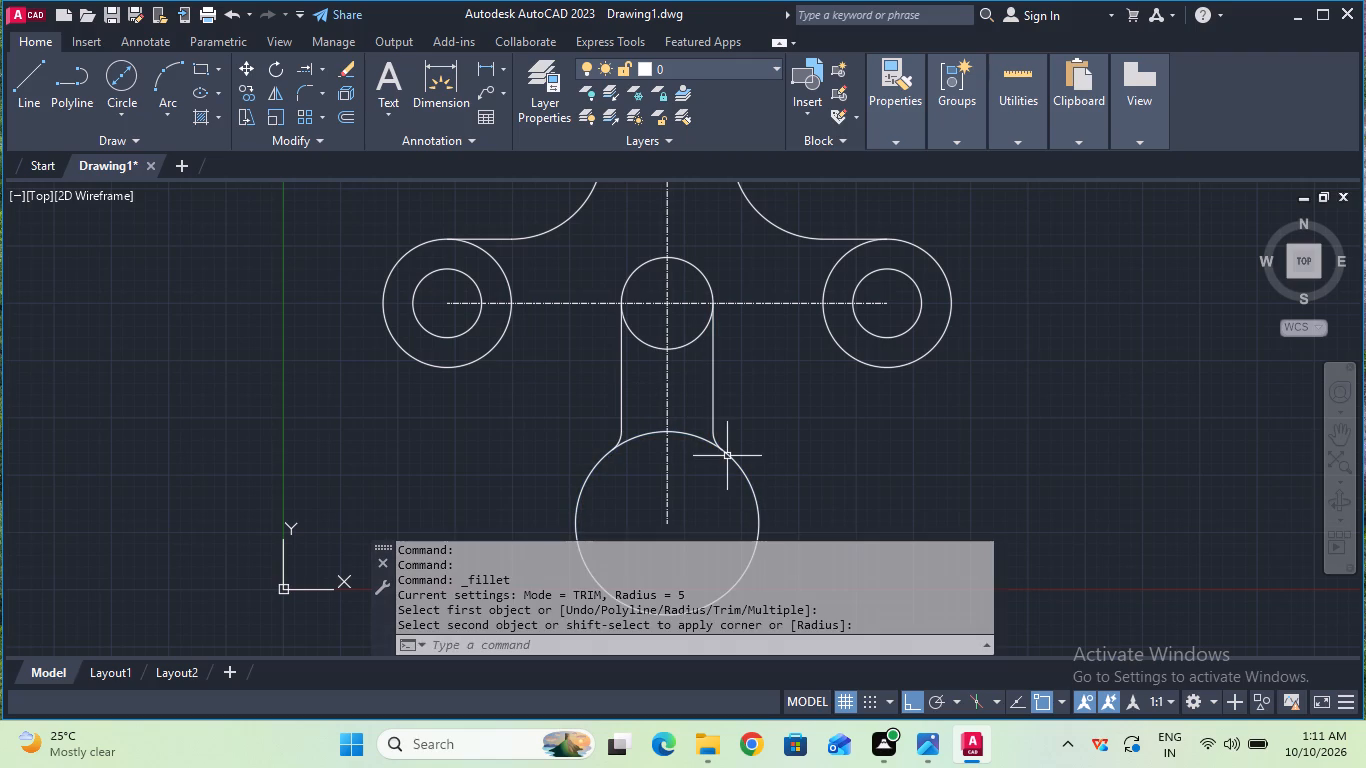
pyautogui.press('Escape')
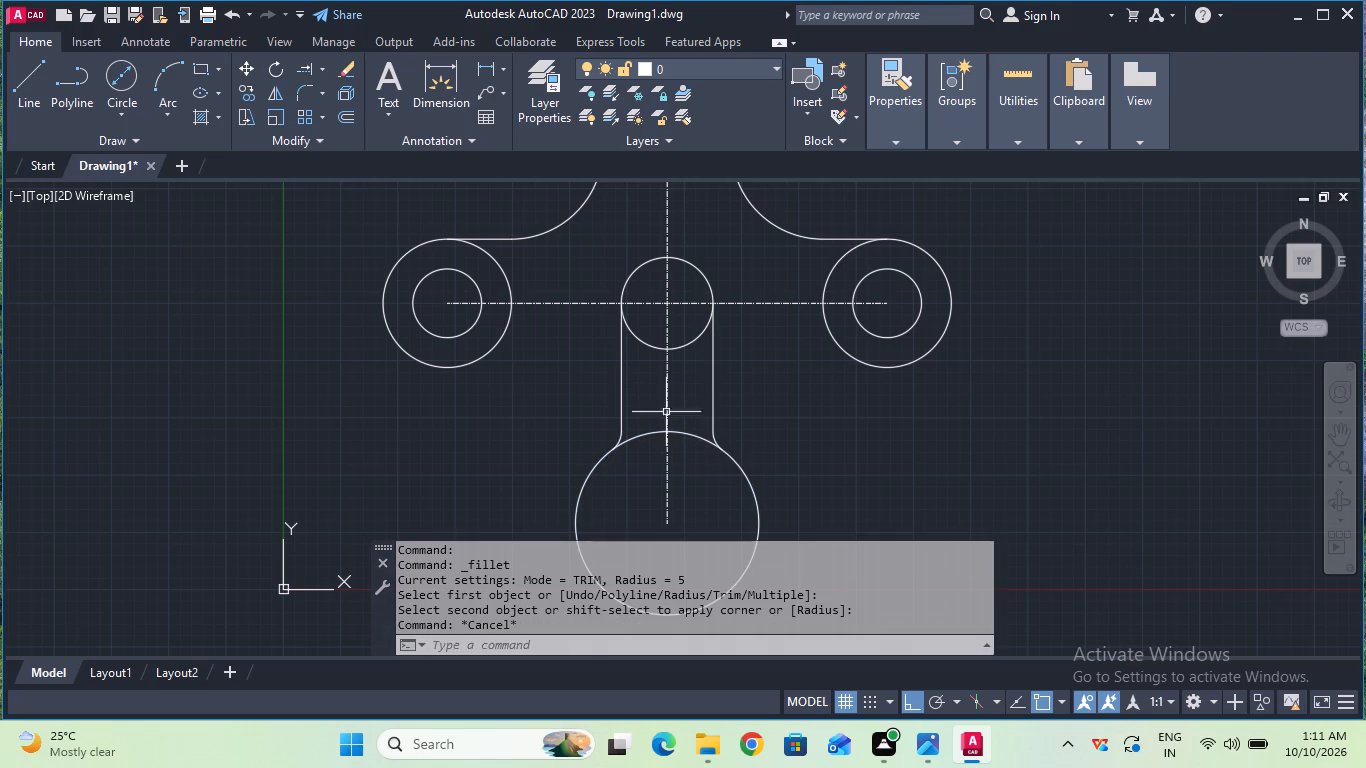
# Trim the lower half of the 20 mm circle and the 40 mm circle's top arc between the two fillets.
pyautogui.click(318, 69)
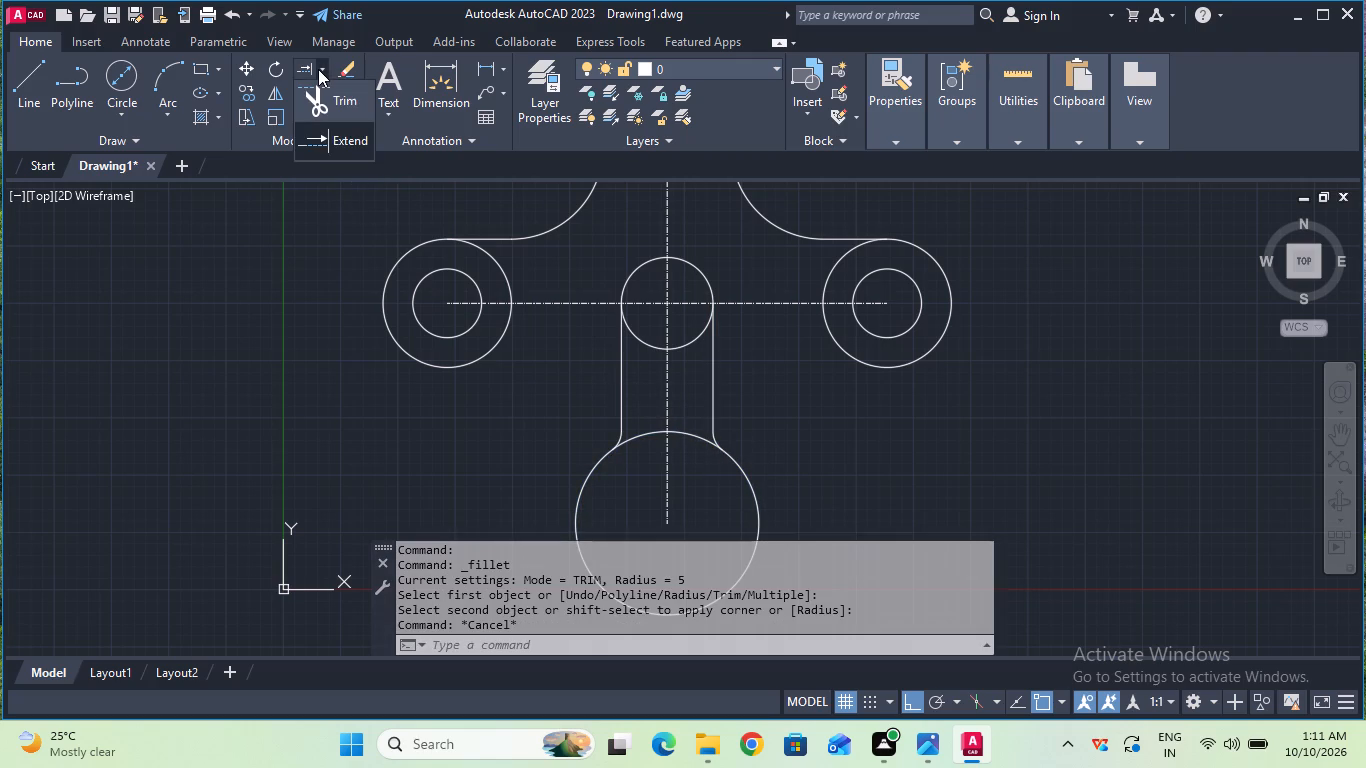
pyautogui.click(318, 84)
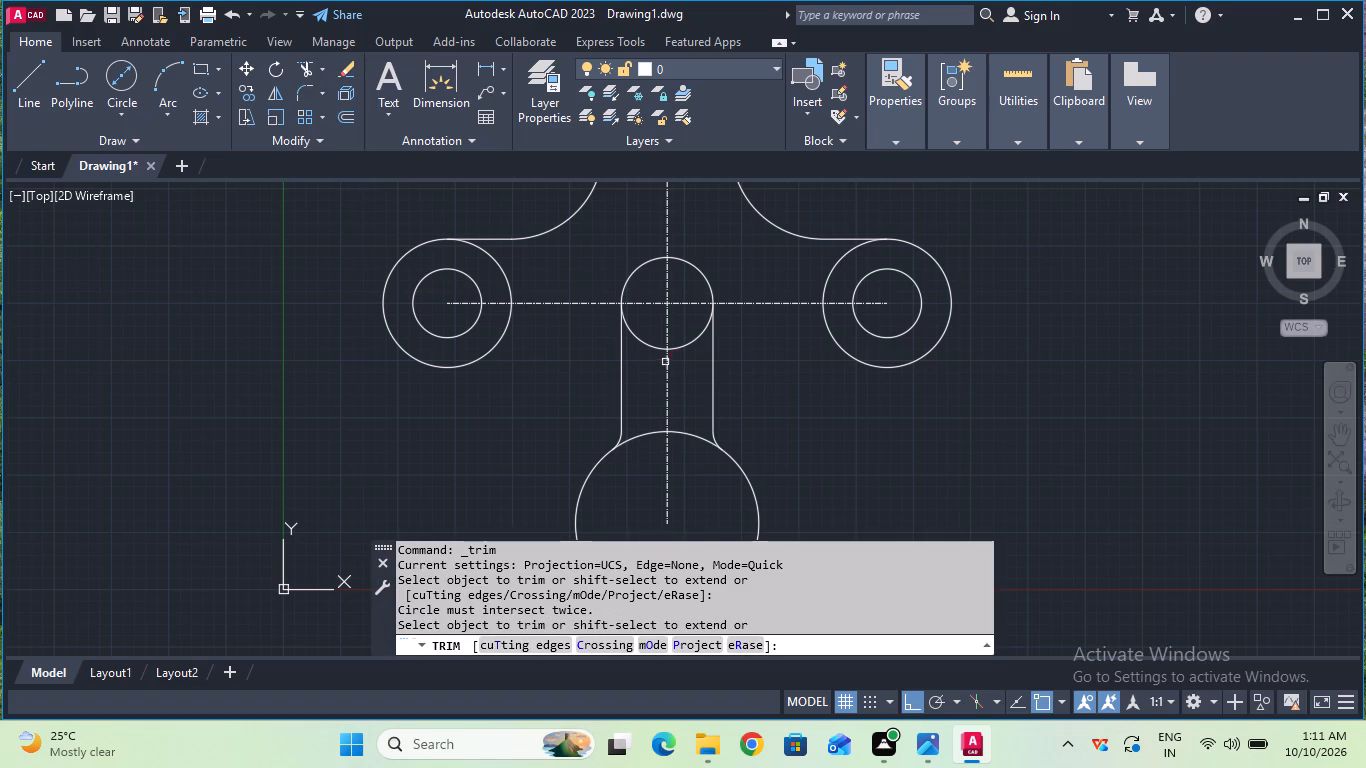
pyautogui.click(651, 344)
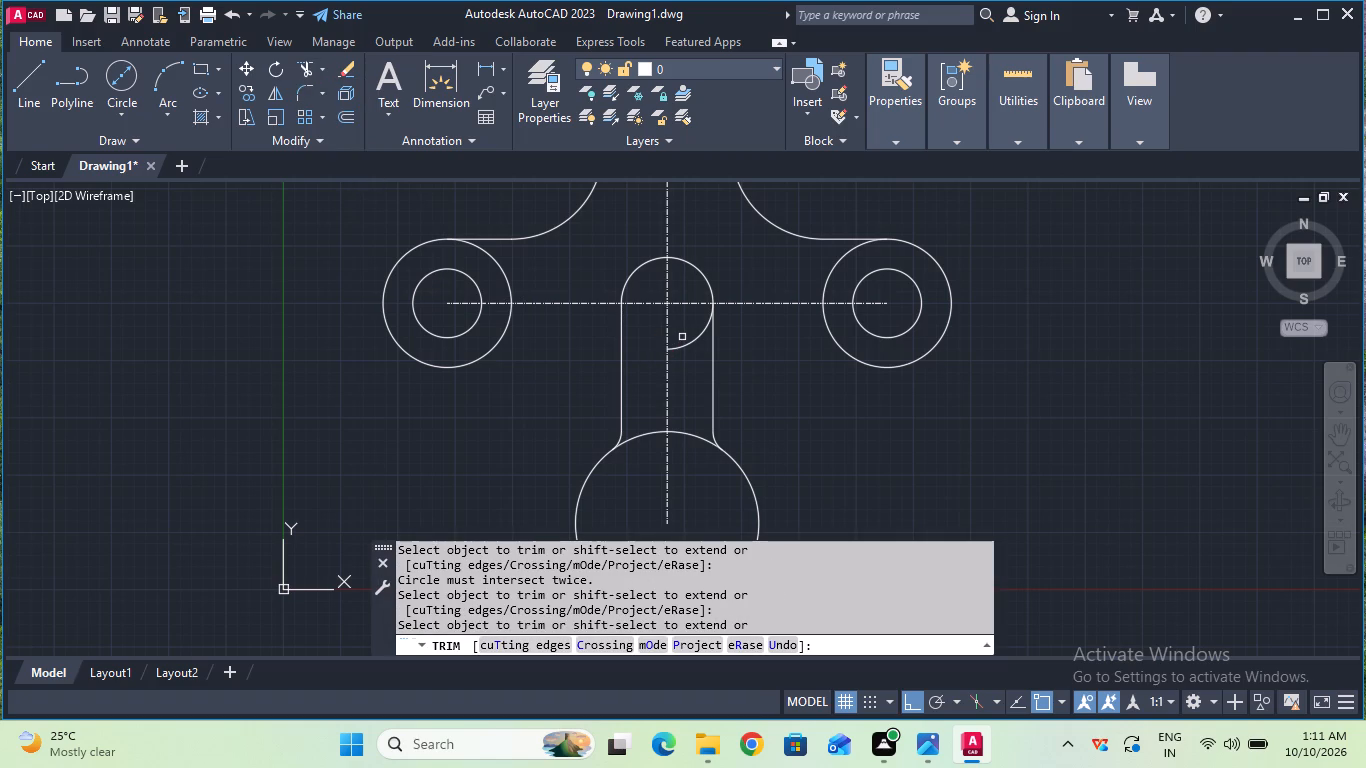
pyautogui.click(693, 342)
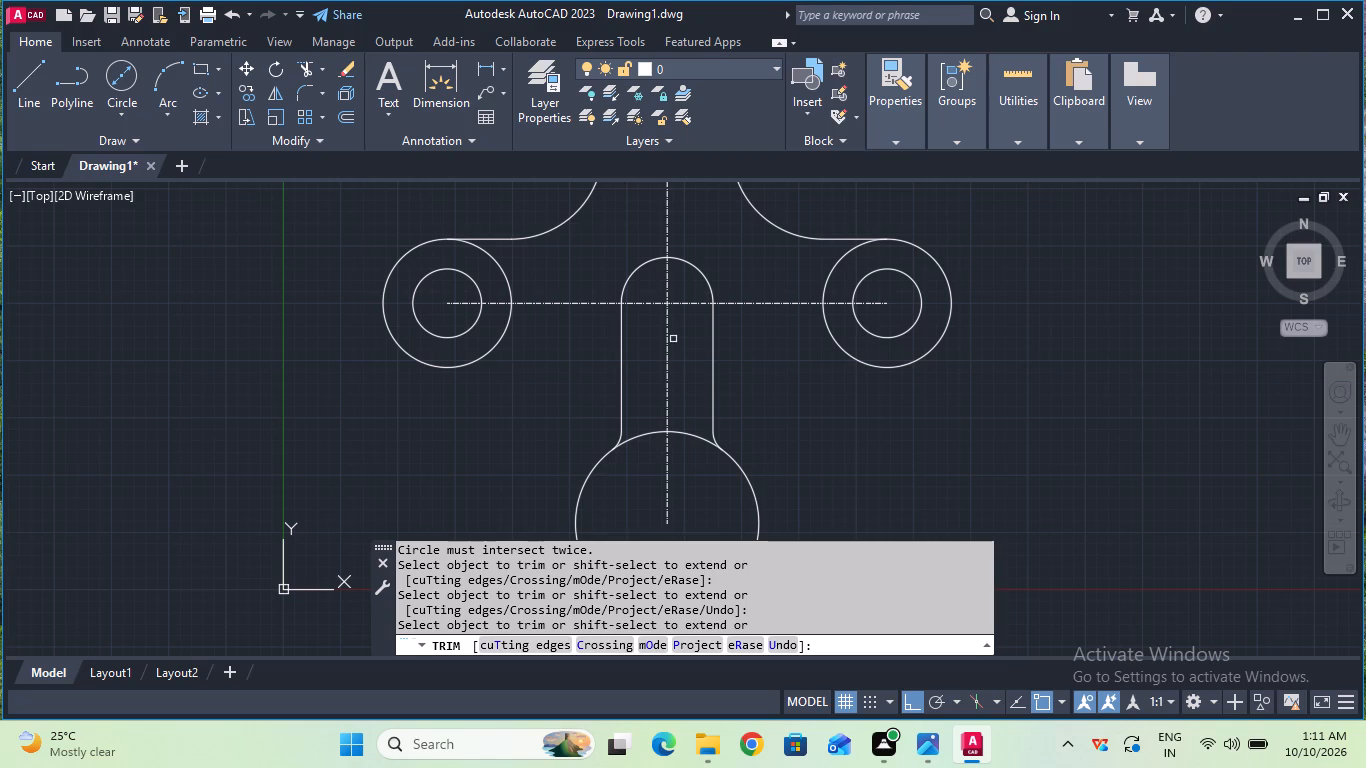
pyautogui.click(691, 437)
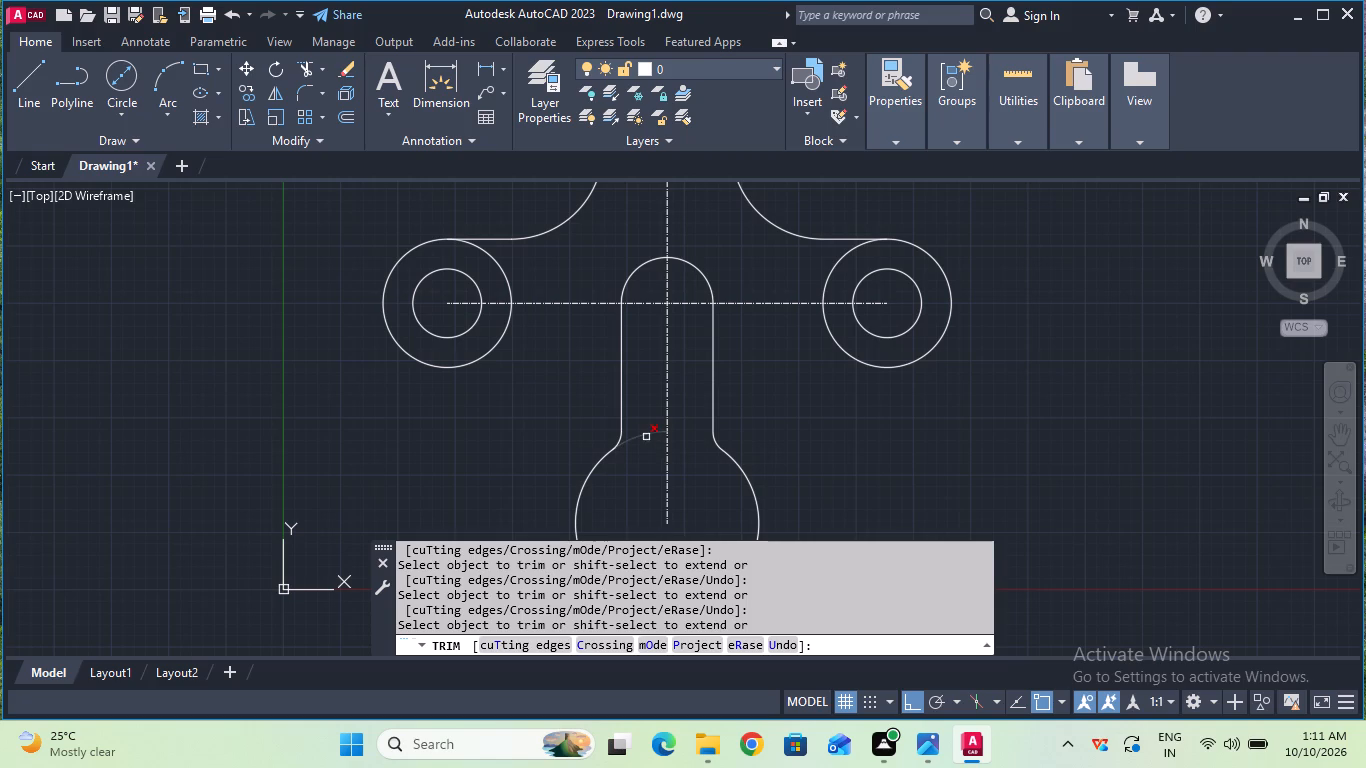
pyautogui.click(646, 437)
pyautogui.press('Escape')
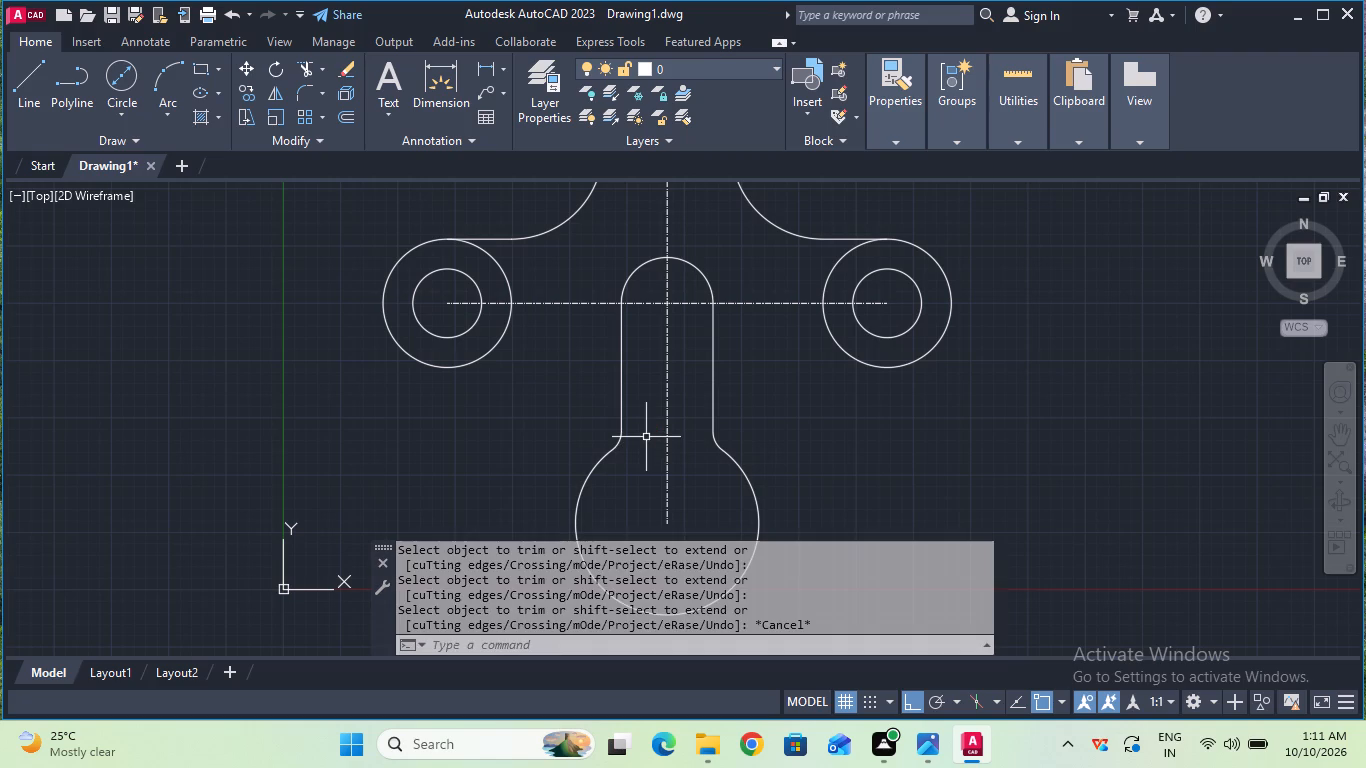
# Set the current linetype to CENTER for new objects.
pyautogui.moveTo(646, 437); pyautogui.dragTo(646, 407, button='middle')
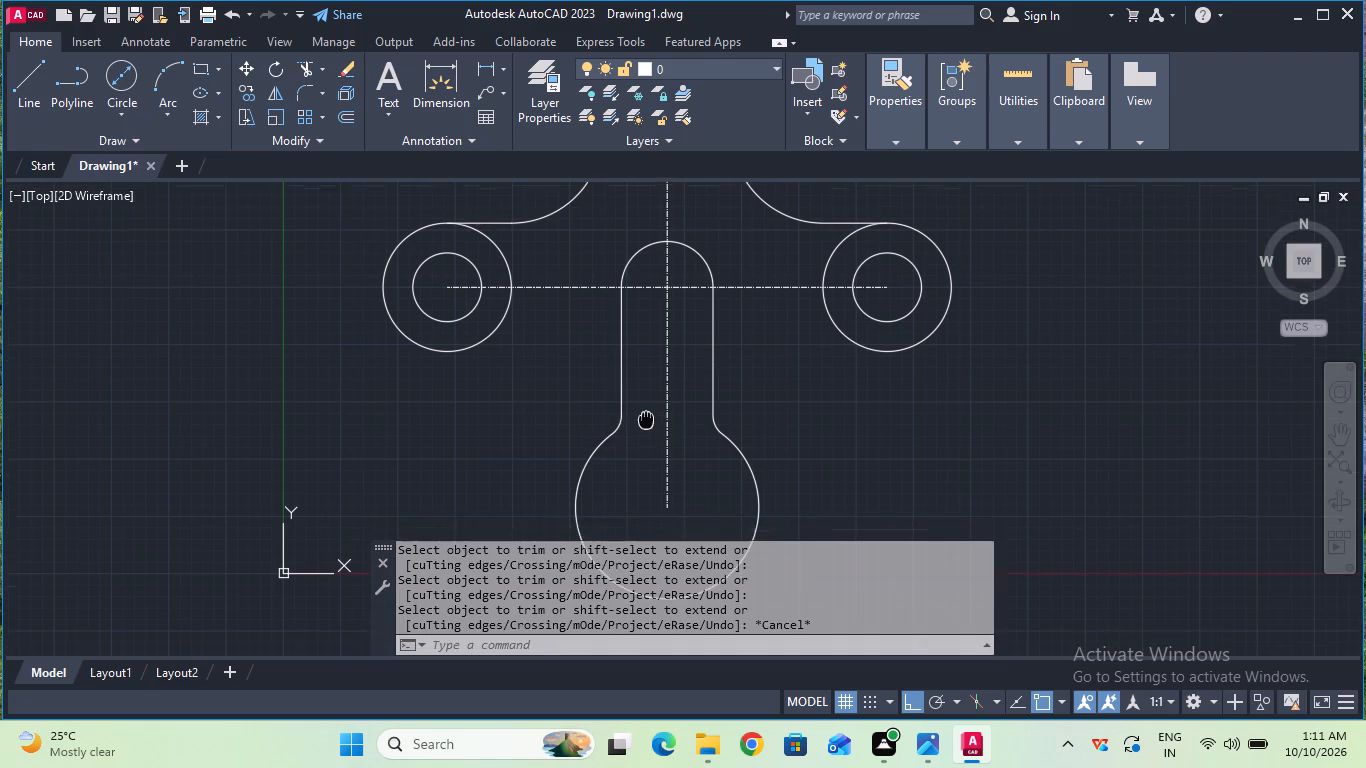
pyautogui.moveTo(646, 407); pyautogui.dragTo(636, 334, button='middle')
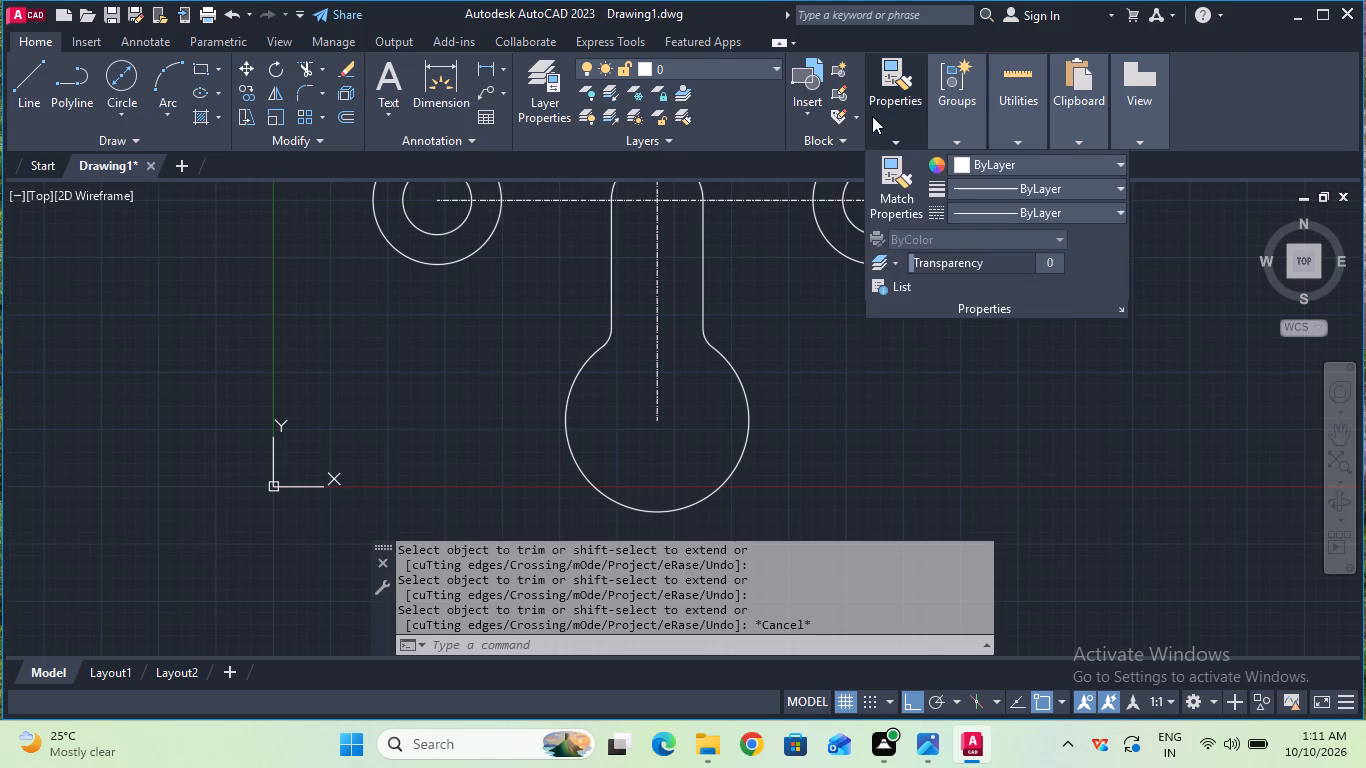
pyautogui.click(978, 210)
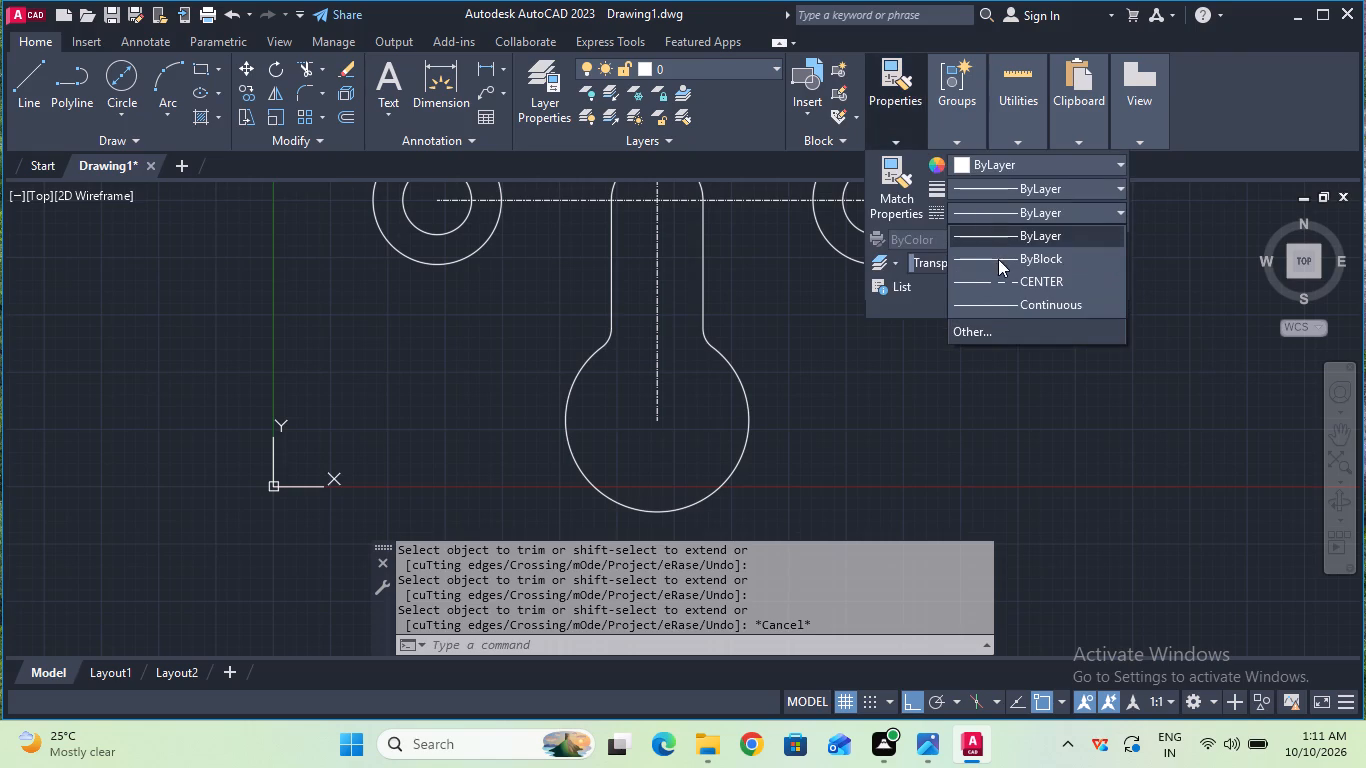
pyautogui.click(1000, 281)
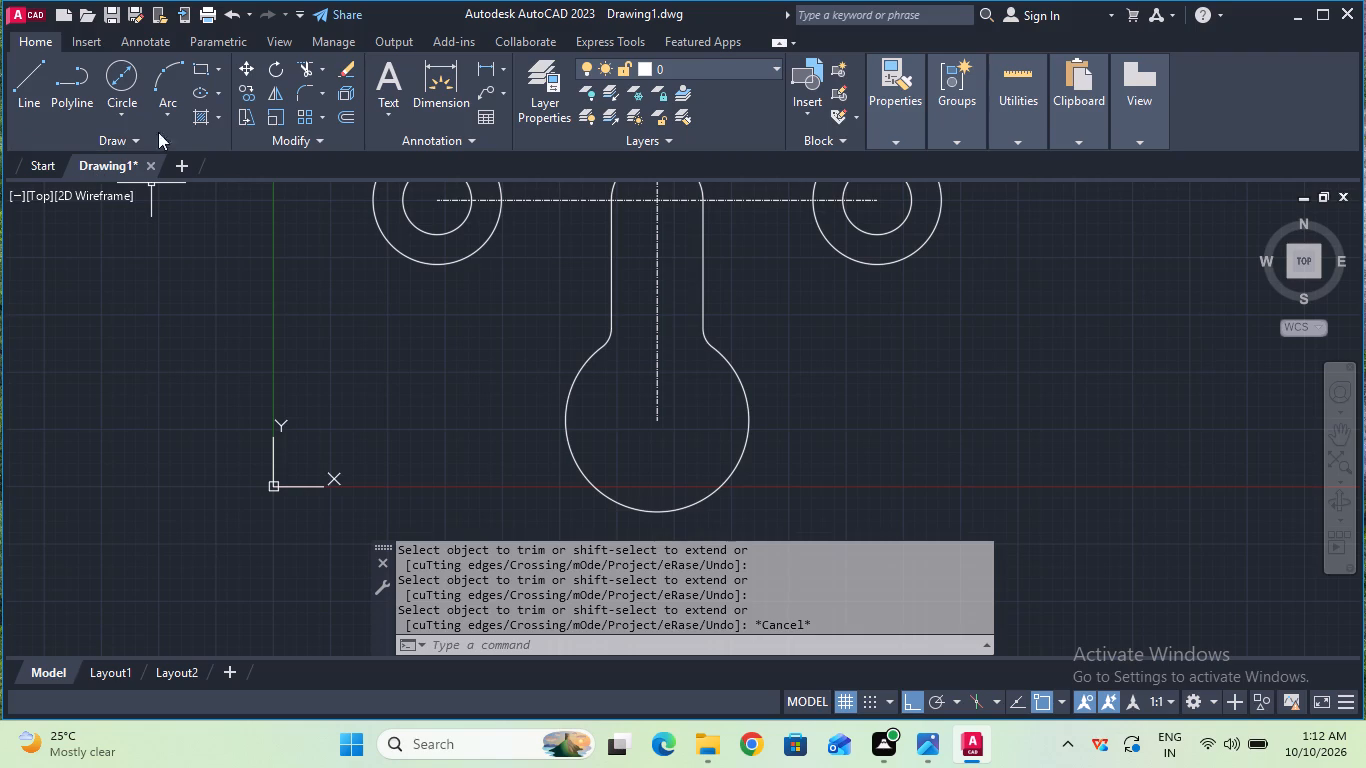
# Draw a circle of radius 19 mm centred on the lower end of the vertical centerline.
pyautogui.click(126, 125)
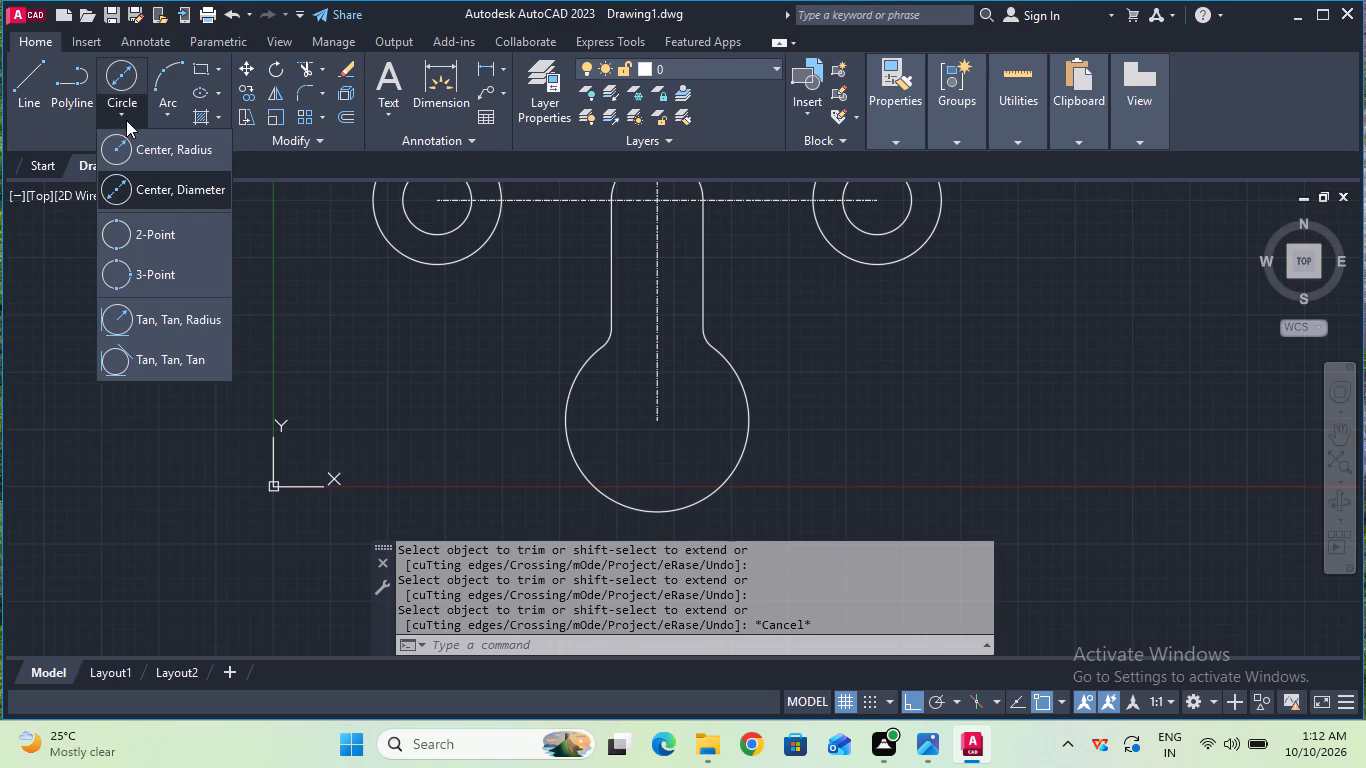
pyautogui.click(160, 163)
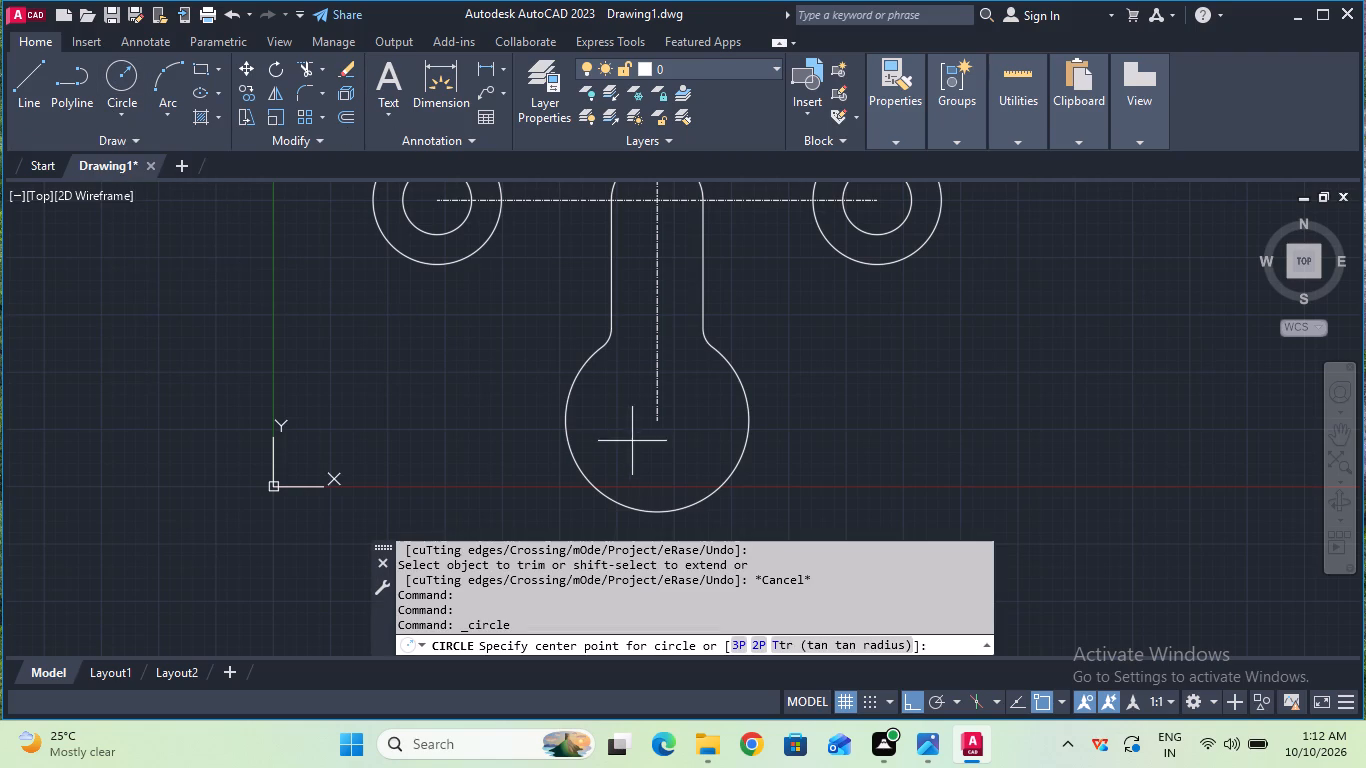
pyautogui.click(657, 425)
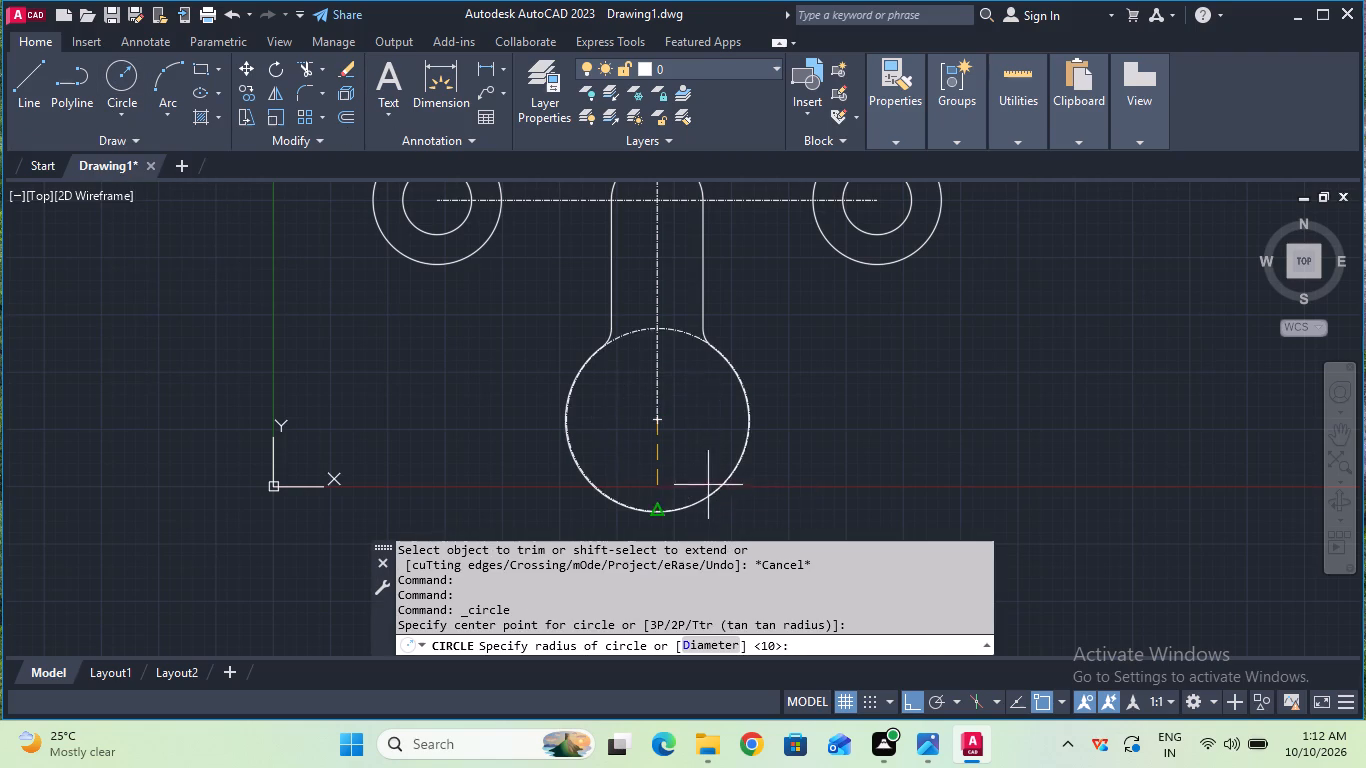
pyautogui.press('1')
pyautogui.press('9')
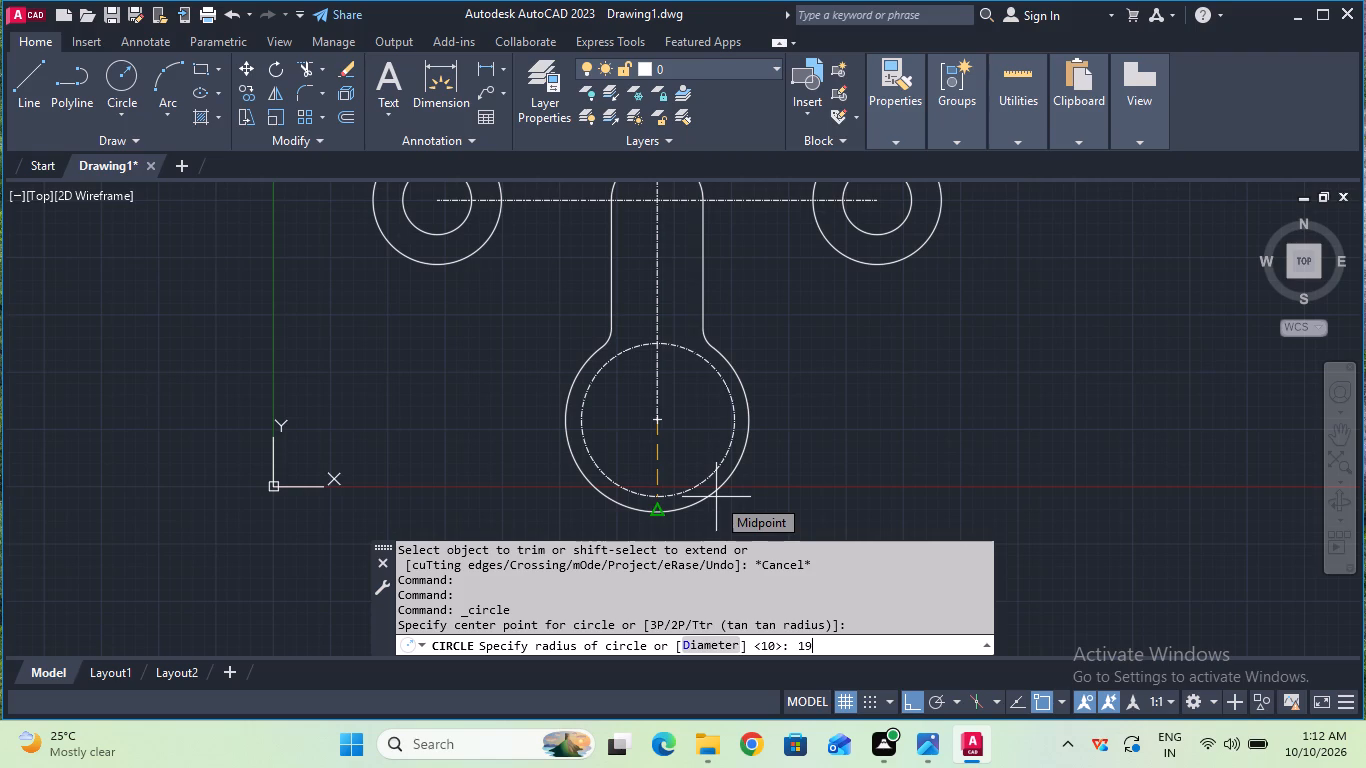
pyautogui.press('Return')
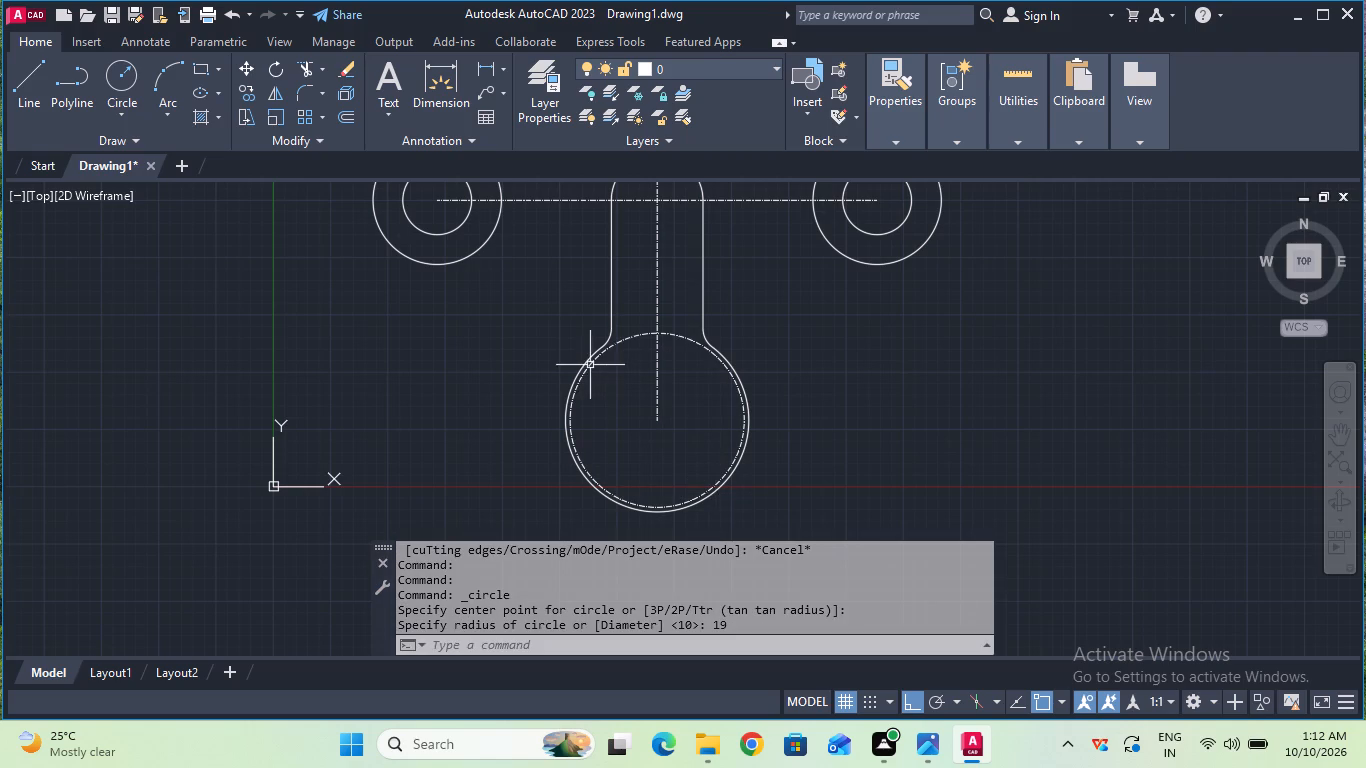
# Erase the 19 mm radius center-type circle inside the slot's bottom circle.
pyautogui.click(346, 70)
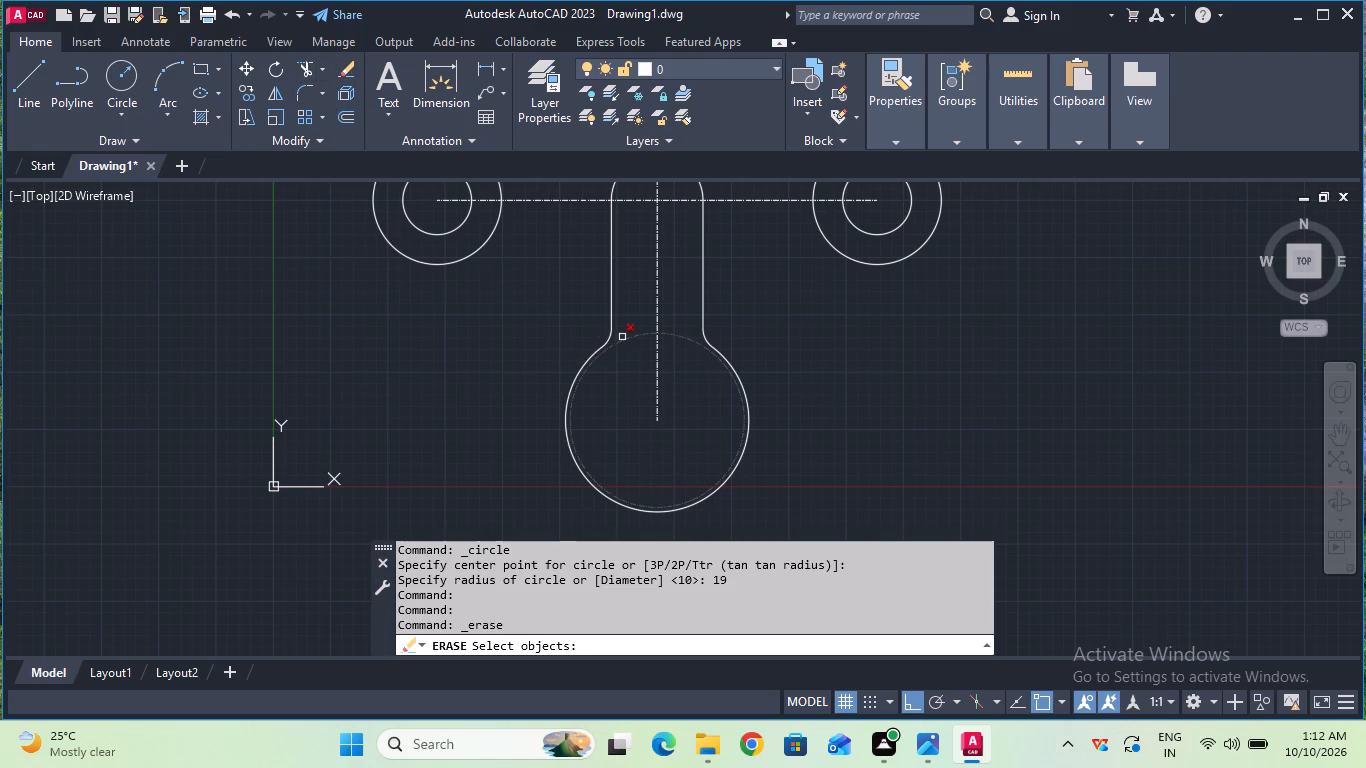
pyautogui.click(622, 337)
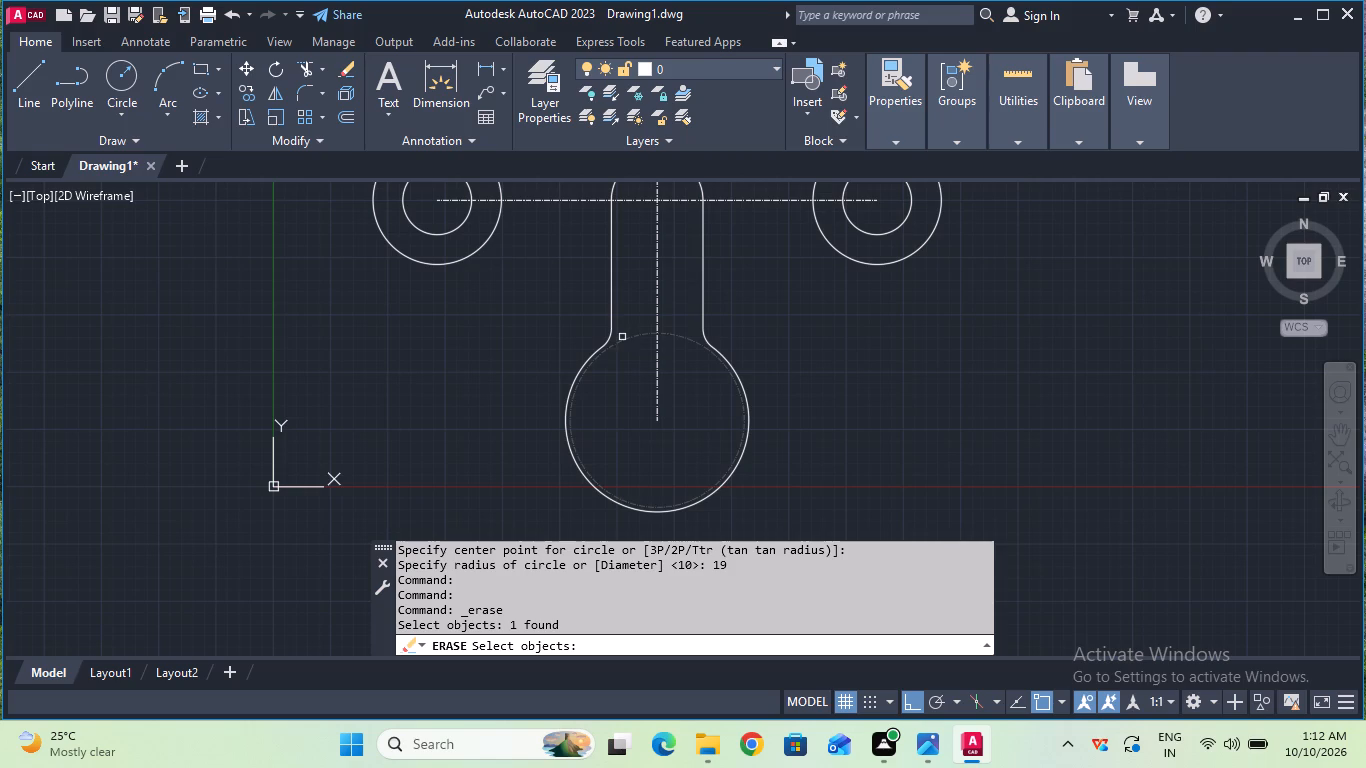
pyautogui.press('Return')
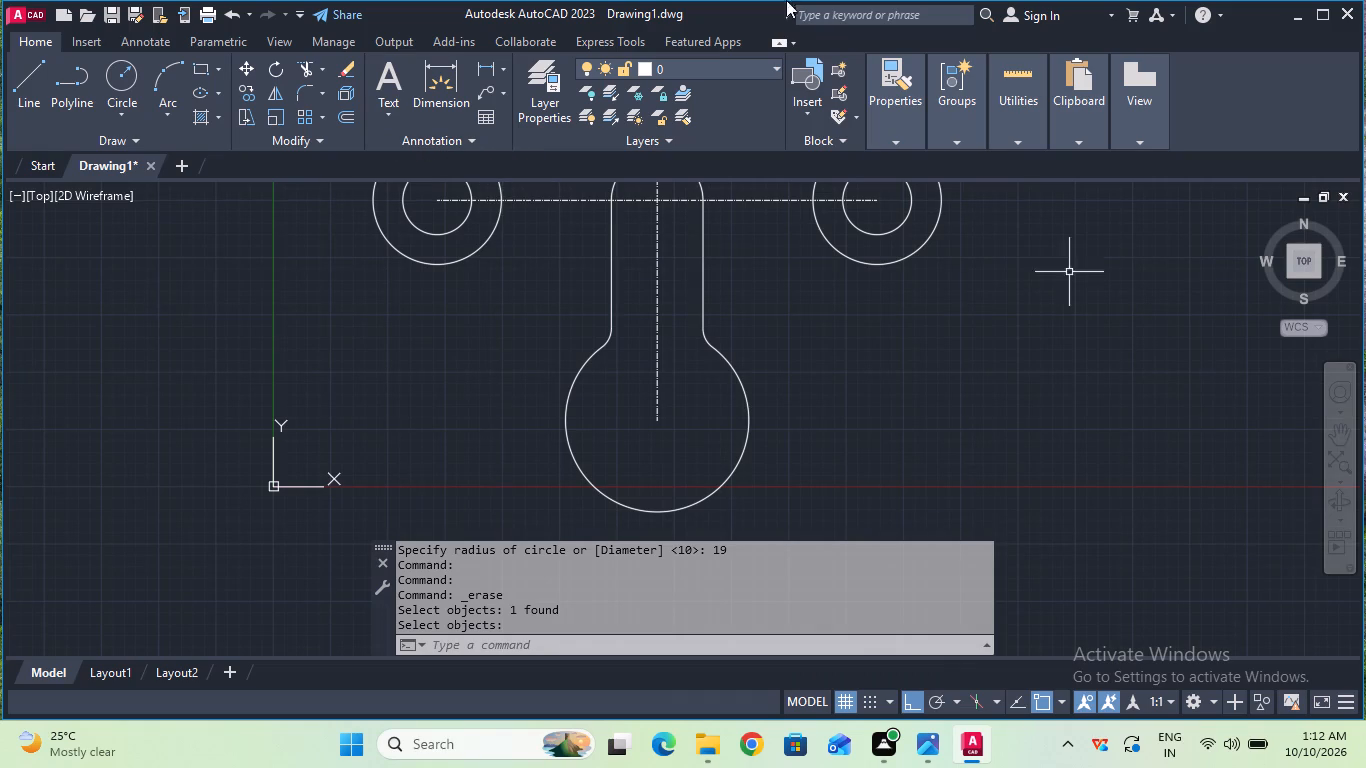
# Draw a construction circle of radius 35 mm centred on the lower end of the vertical centerline.
pyautogui.click(133, 74)
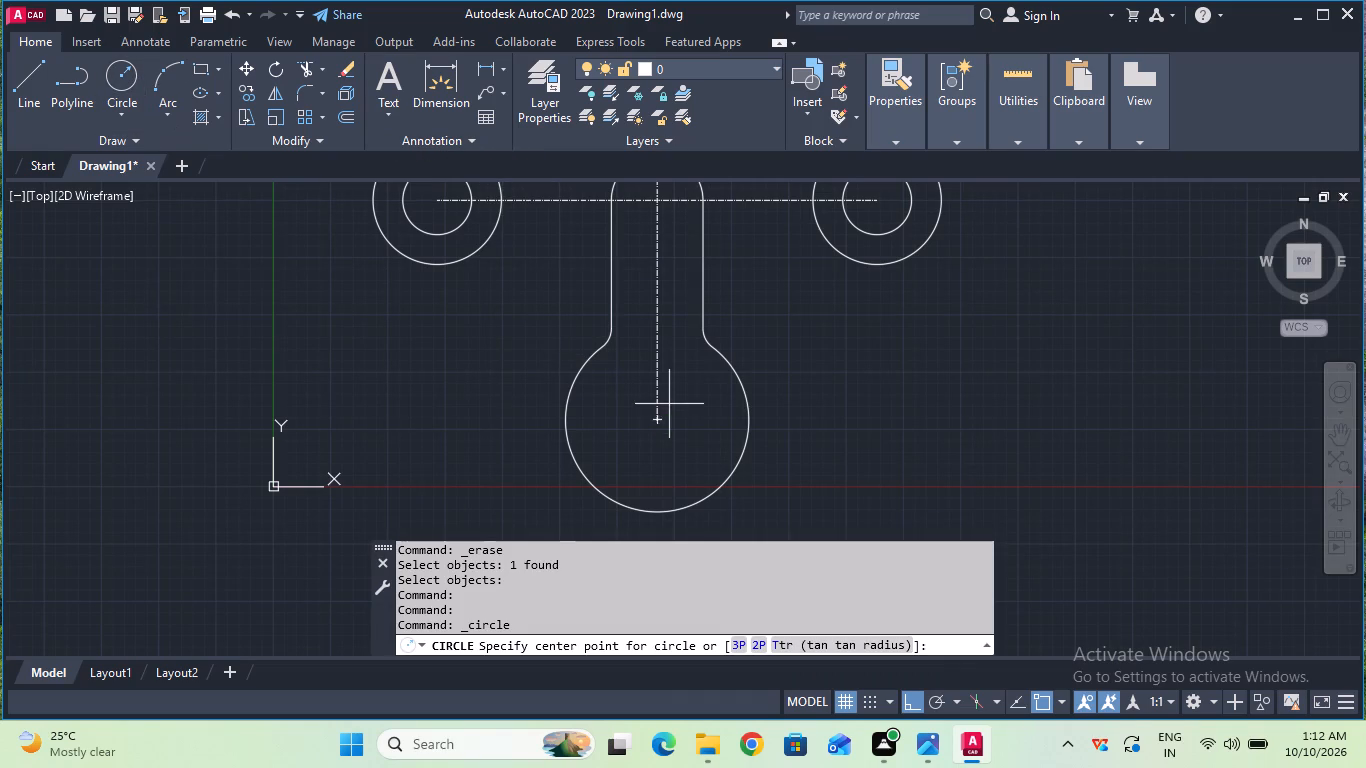
pyautogui.click(660, 418)
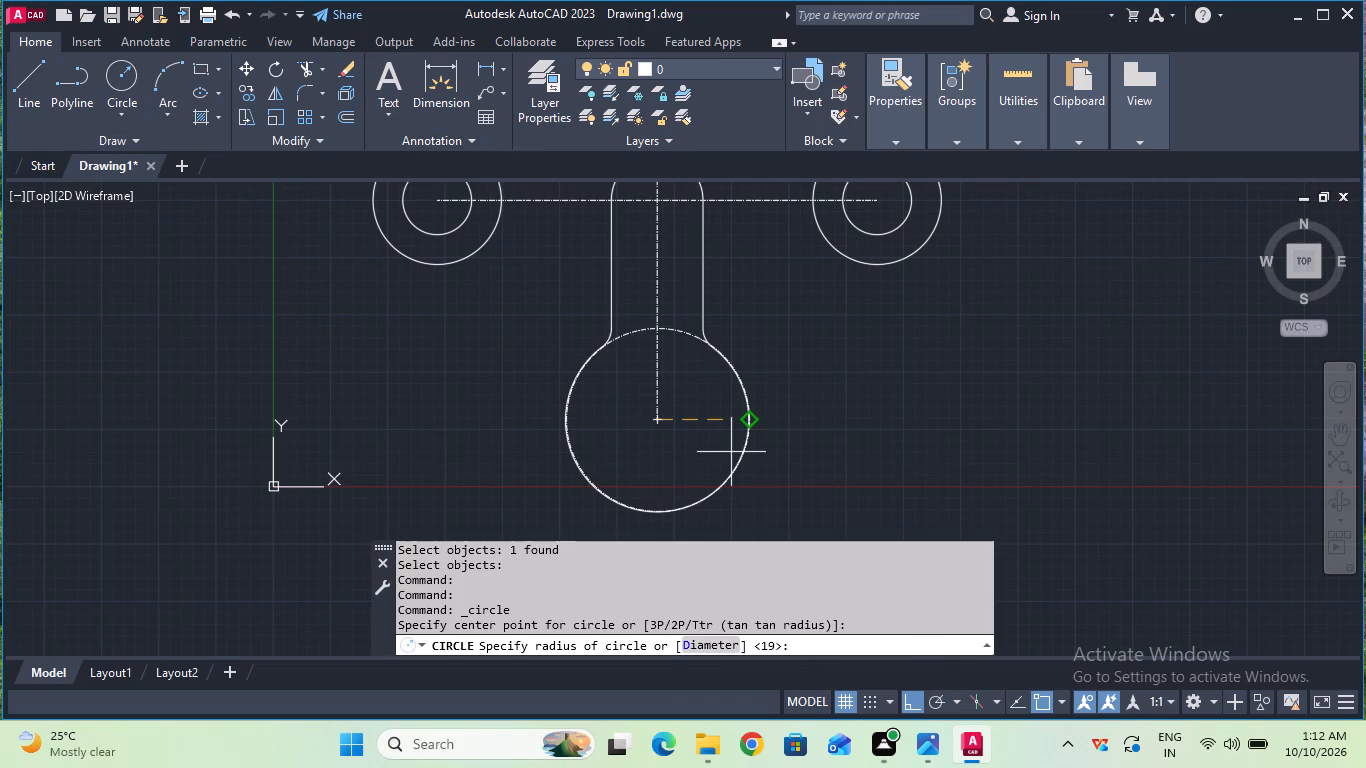
pyautogui.write('35')
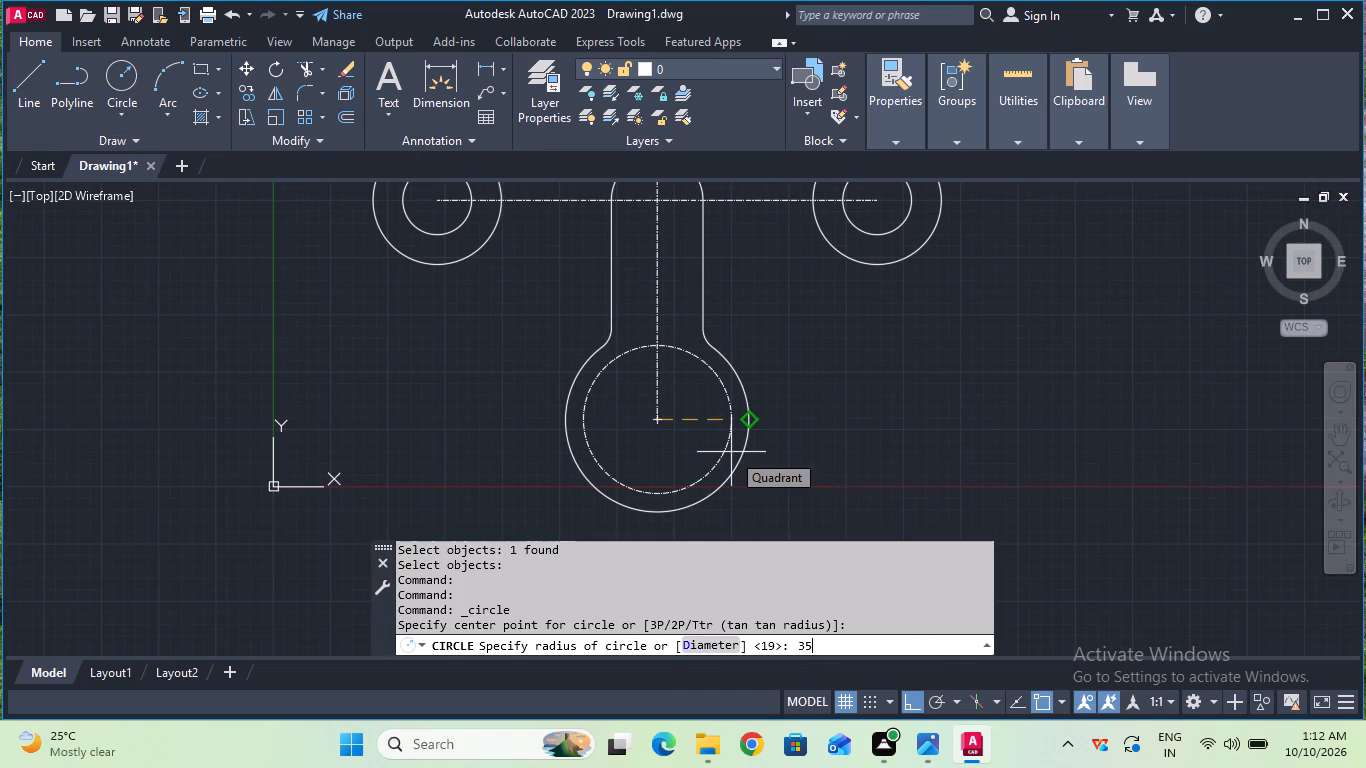
pyautogui.press('Return')
pyautogui.press('Escape')
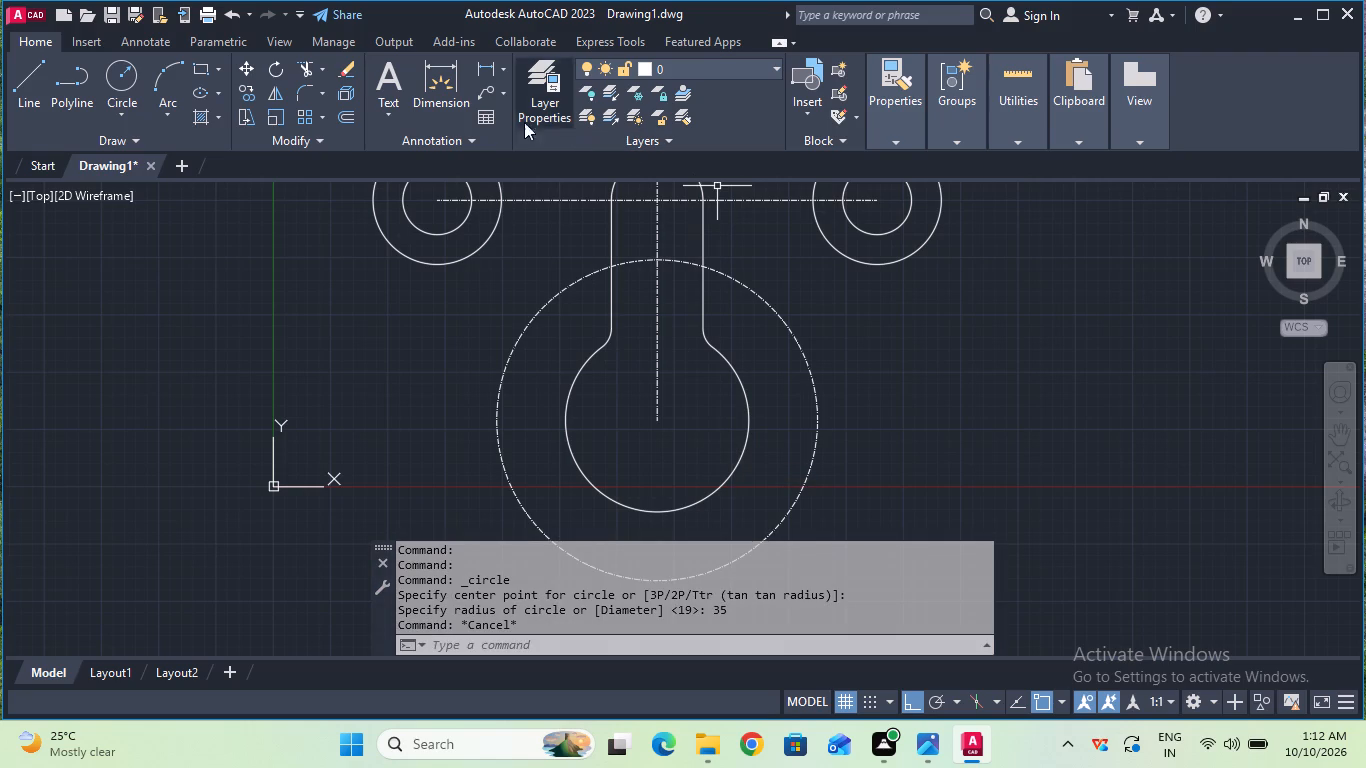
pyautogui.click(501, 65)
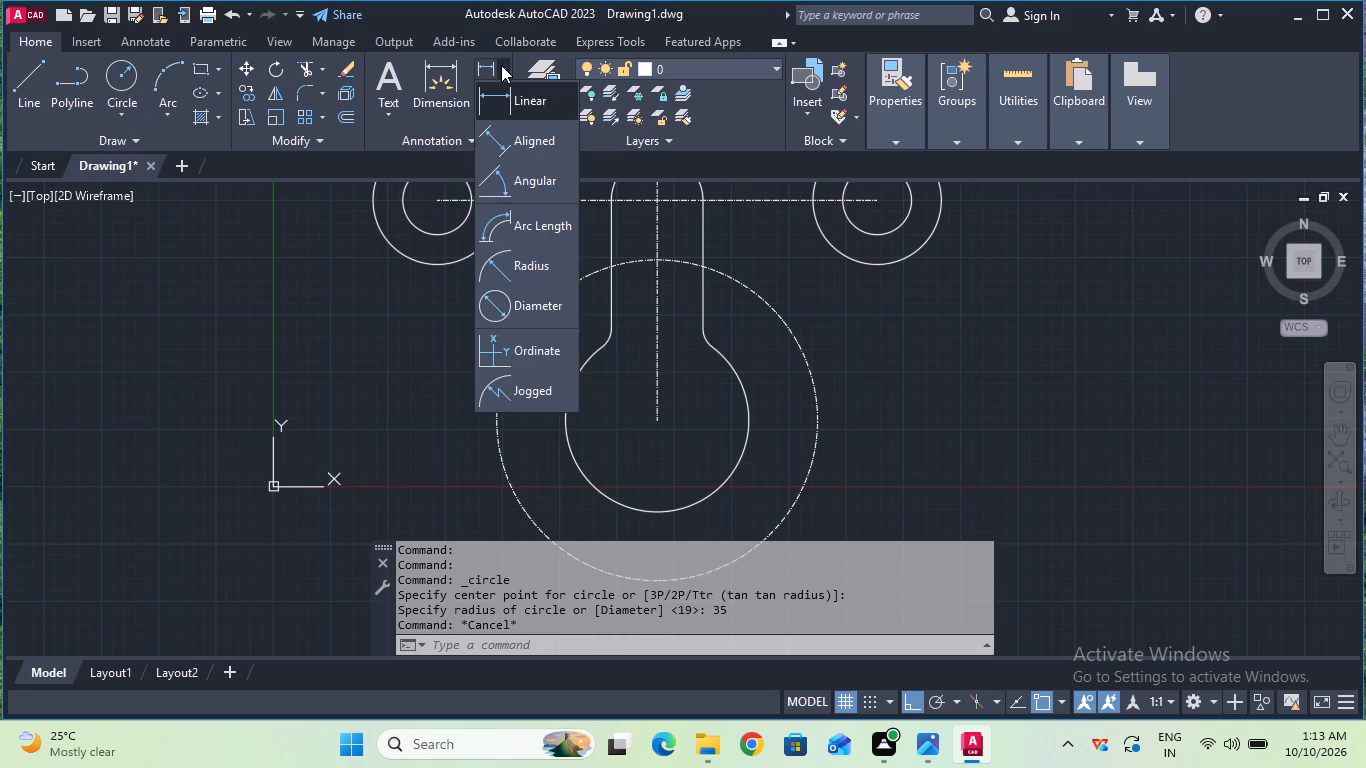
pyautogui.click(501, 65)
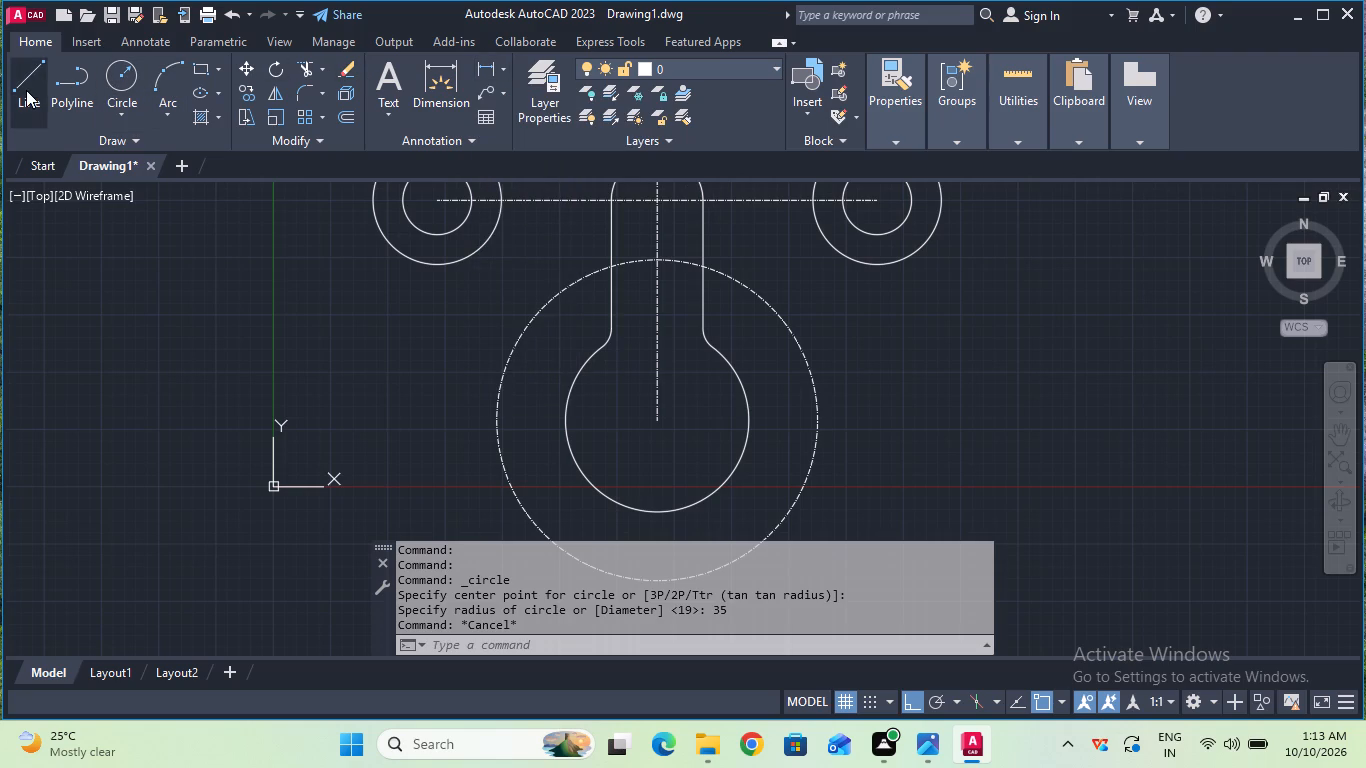
# Draw horizontal centerlines from the bottom circle's center out to both side quadrants of the 35 mm radius circle.
pyautogui.click(26, 90)
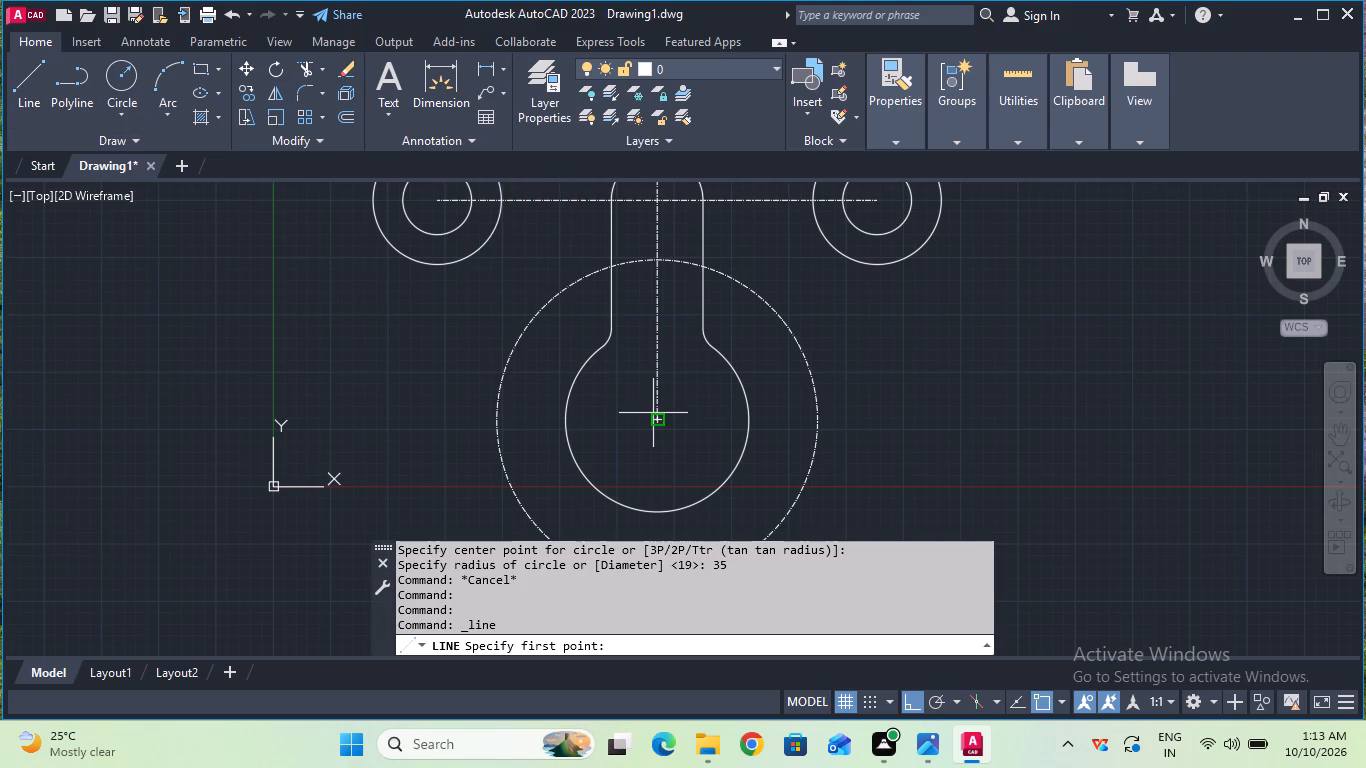
pyautogui.click(653, 418)
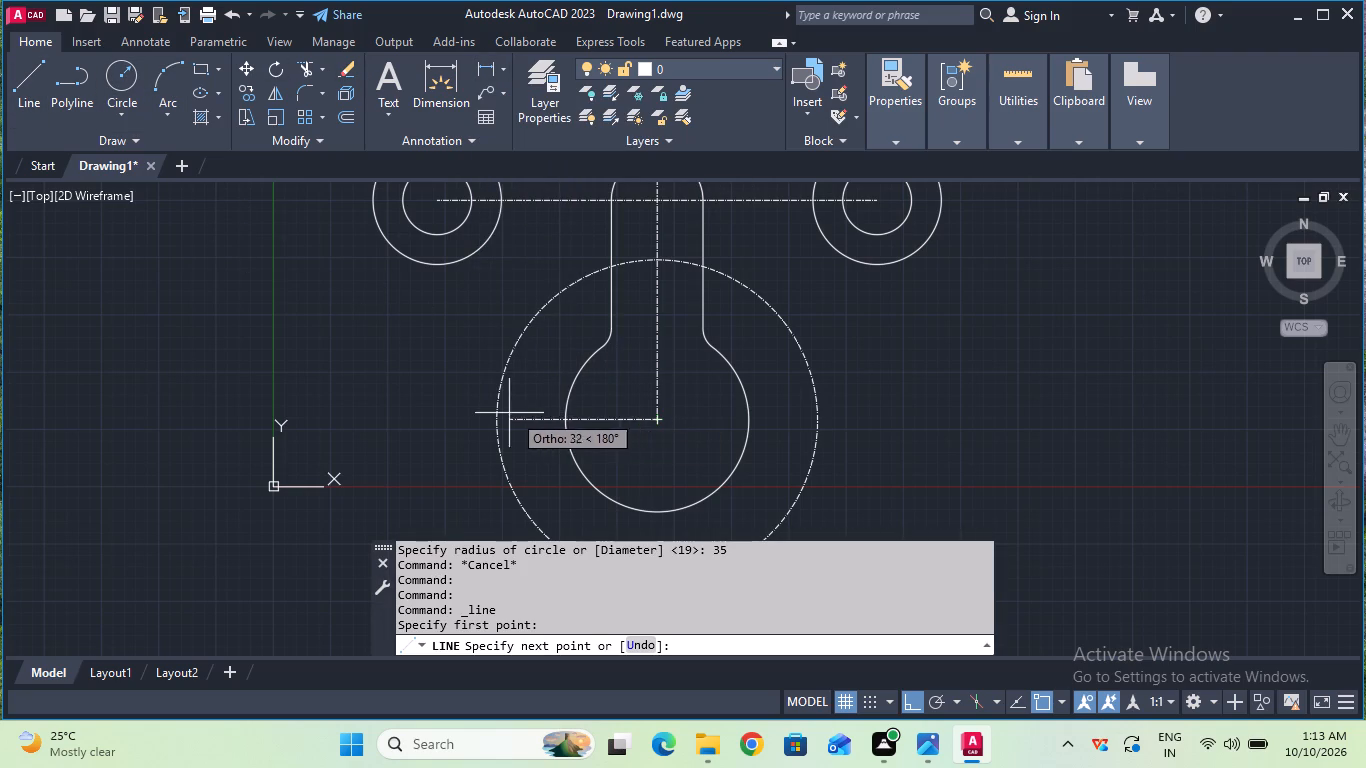
pyautogui.click(500, 413)
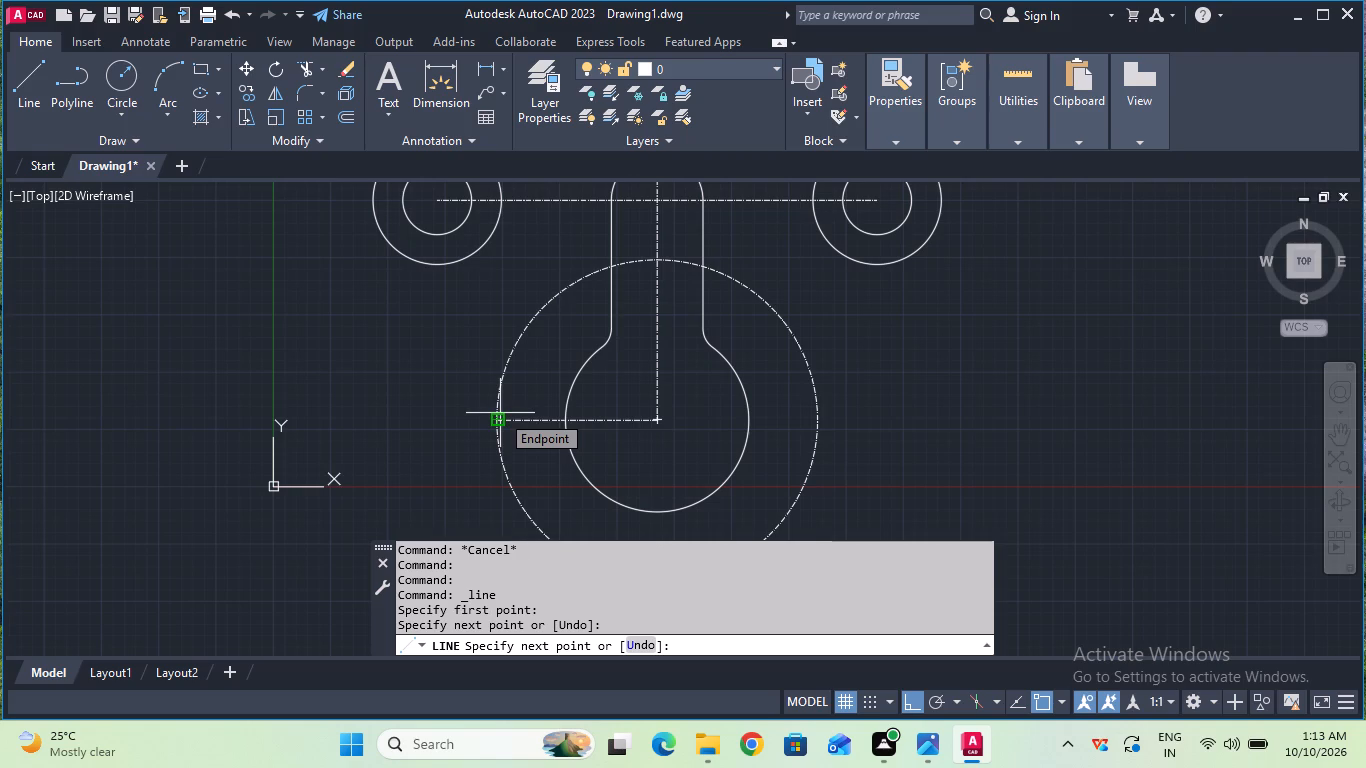
pyautogui.press('Escape')
pyautogui.click(31, 91)
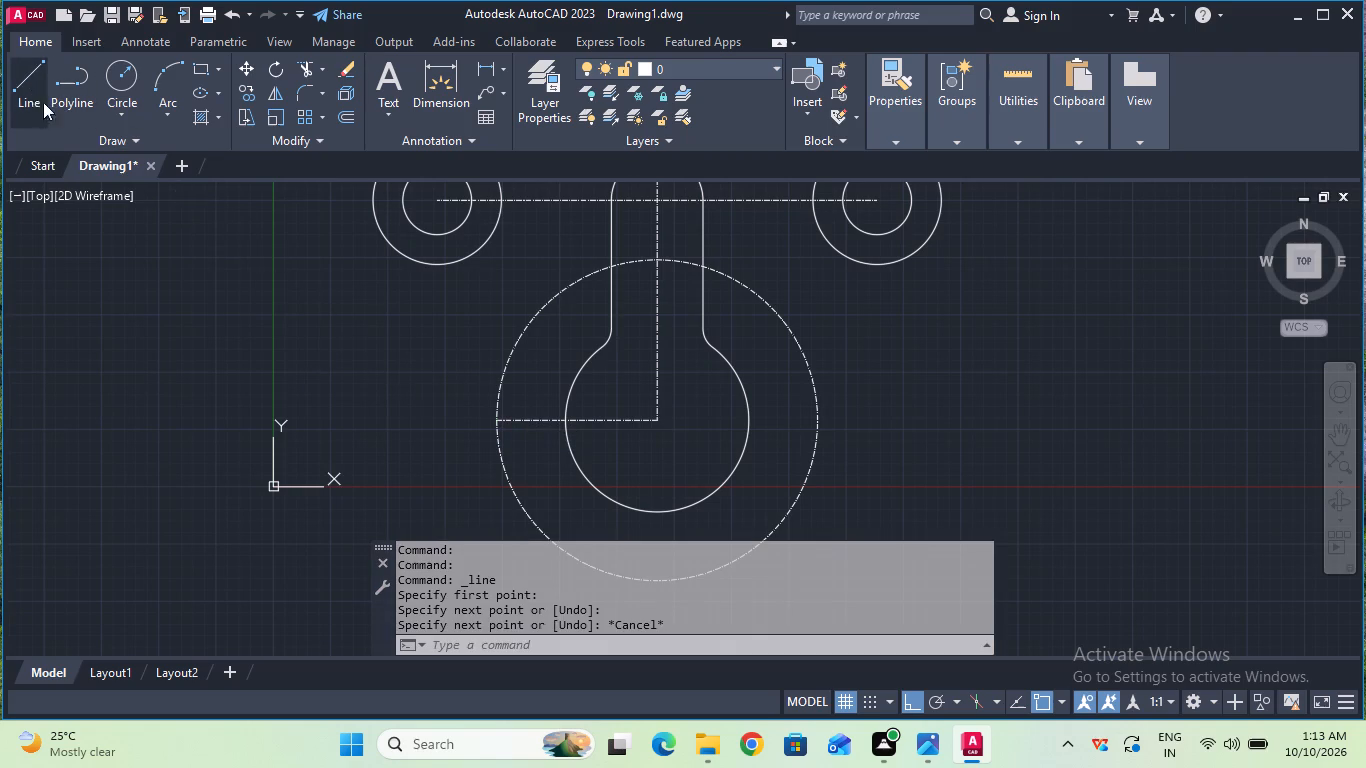
pyautogui.click(644, 412)
pyautogui.click(652, 416)
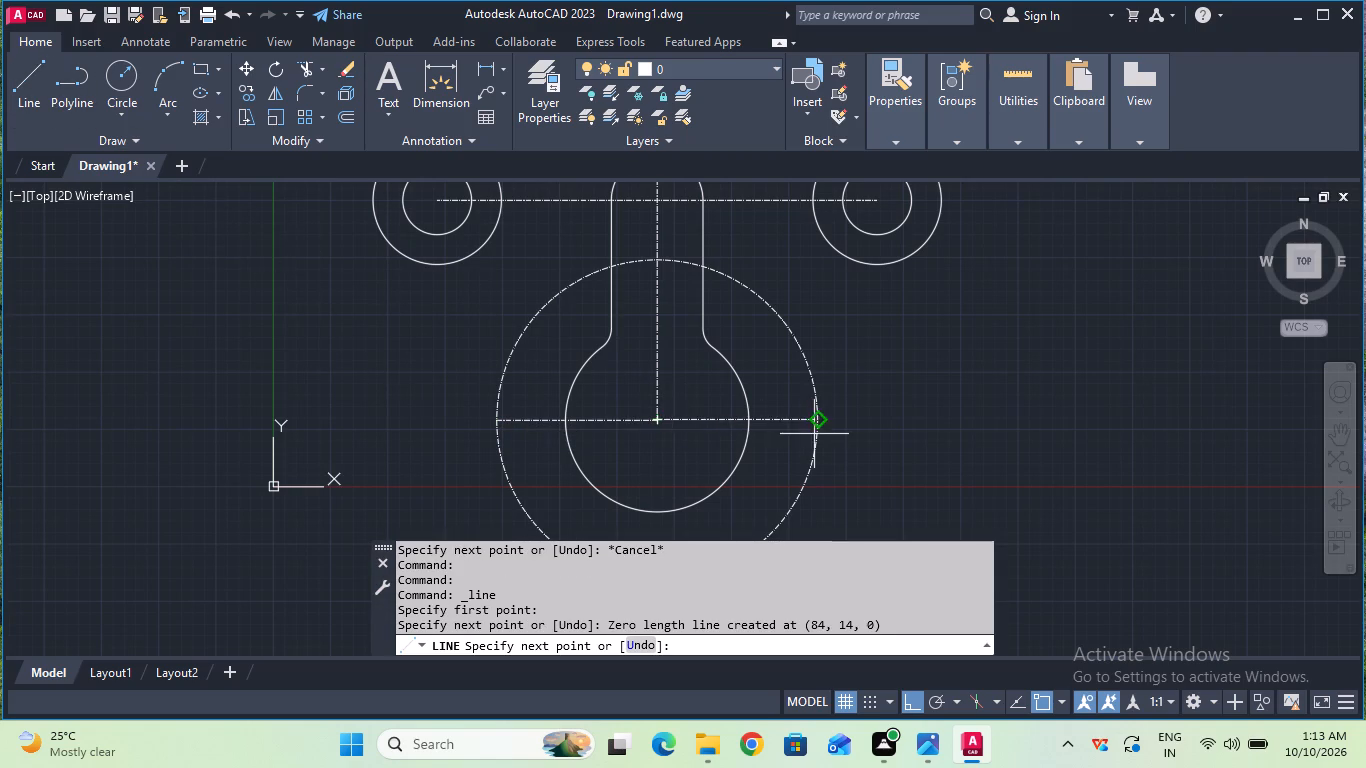
pyautogui.click(821, 432)
pyautogui.press('Escape')
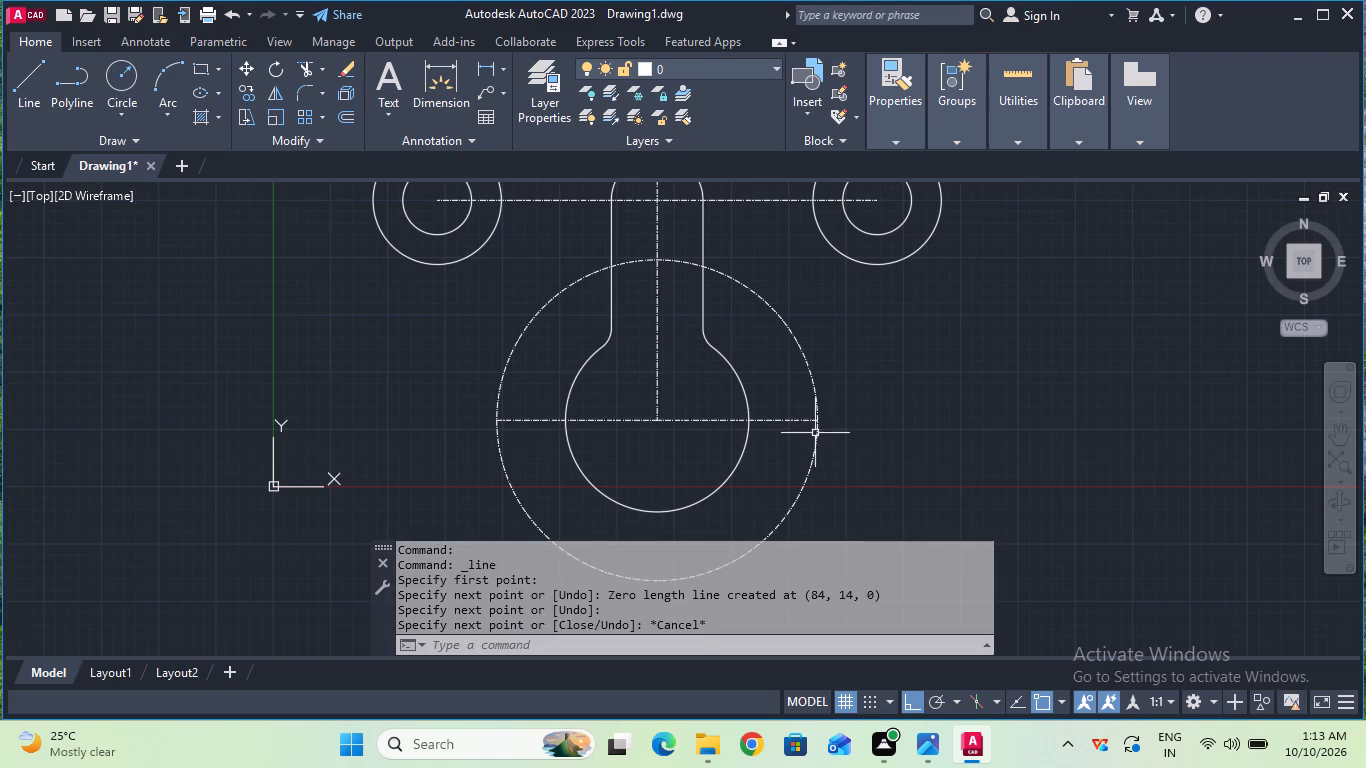
# Set the current linetype back to ByLayer.
pyautogui.scroll(1, 812, 402)
pyautogui.scroll(-3, 812, 396)
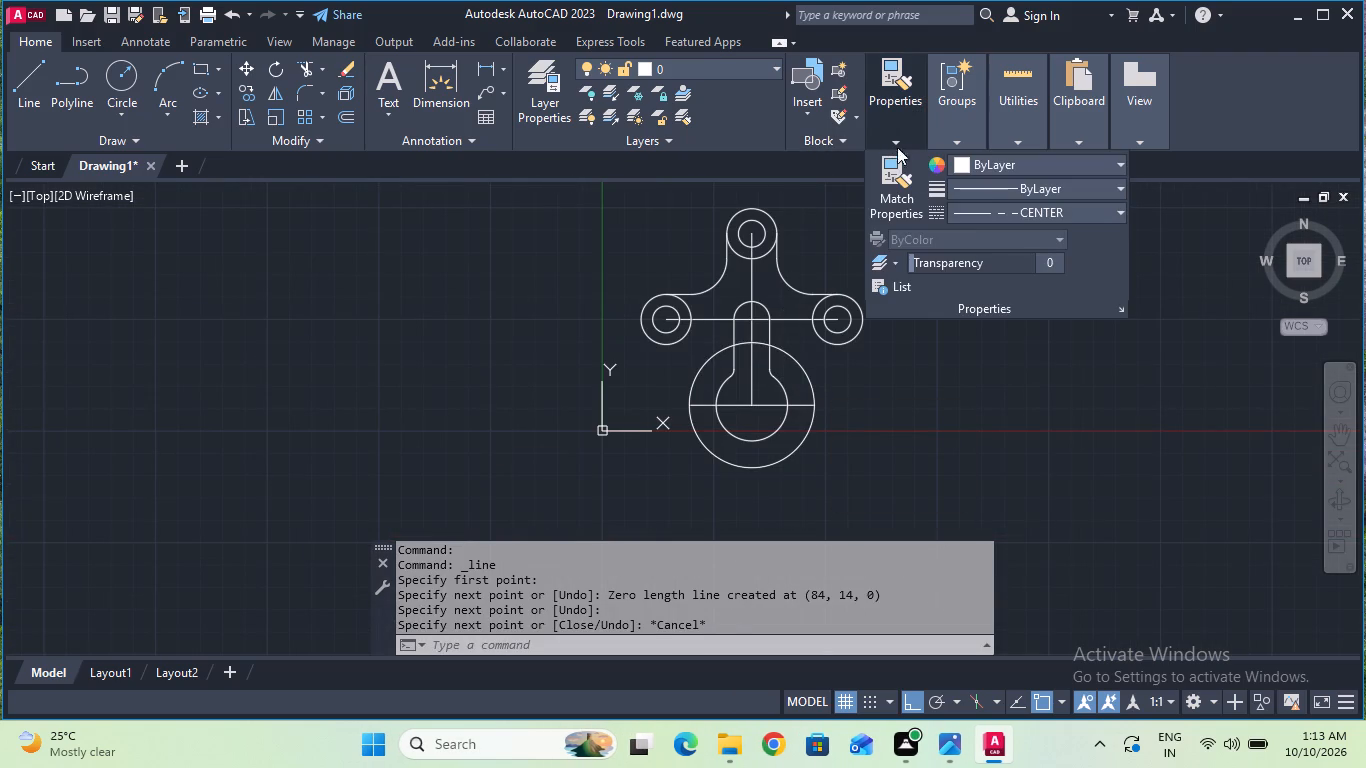
pyautogui.click(961, 214)
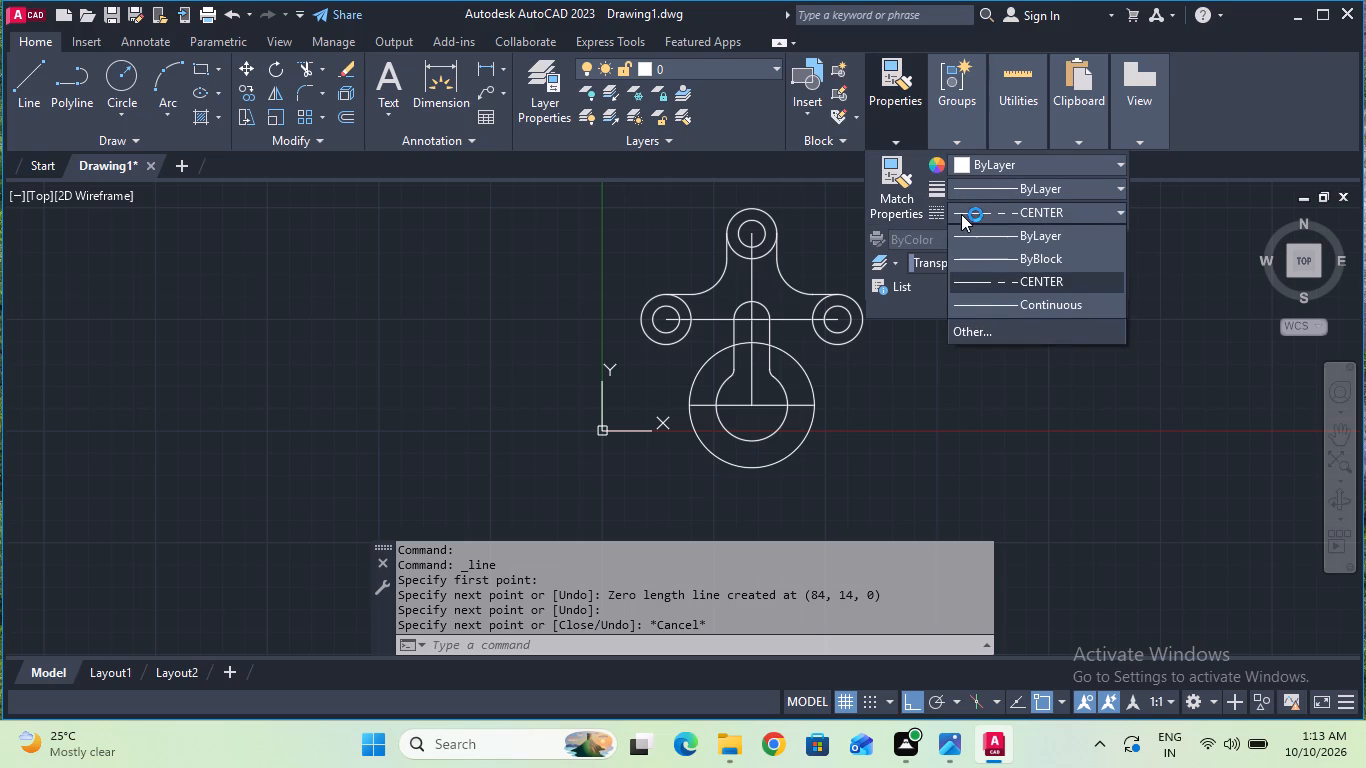
pyautogui.click(982, 239)
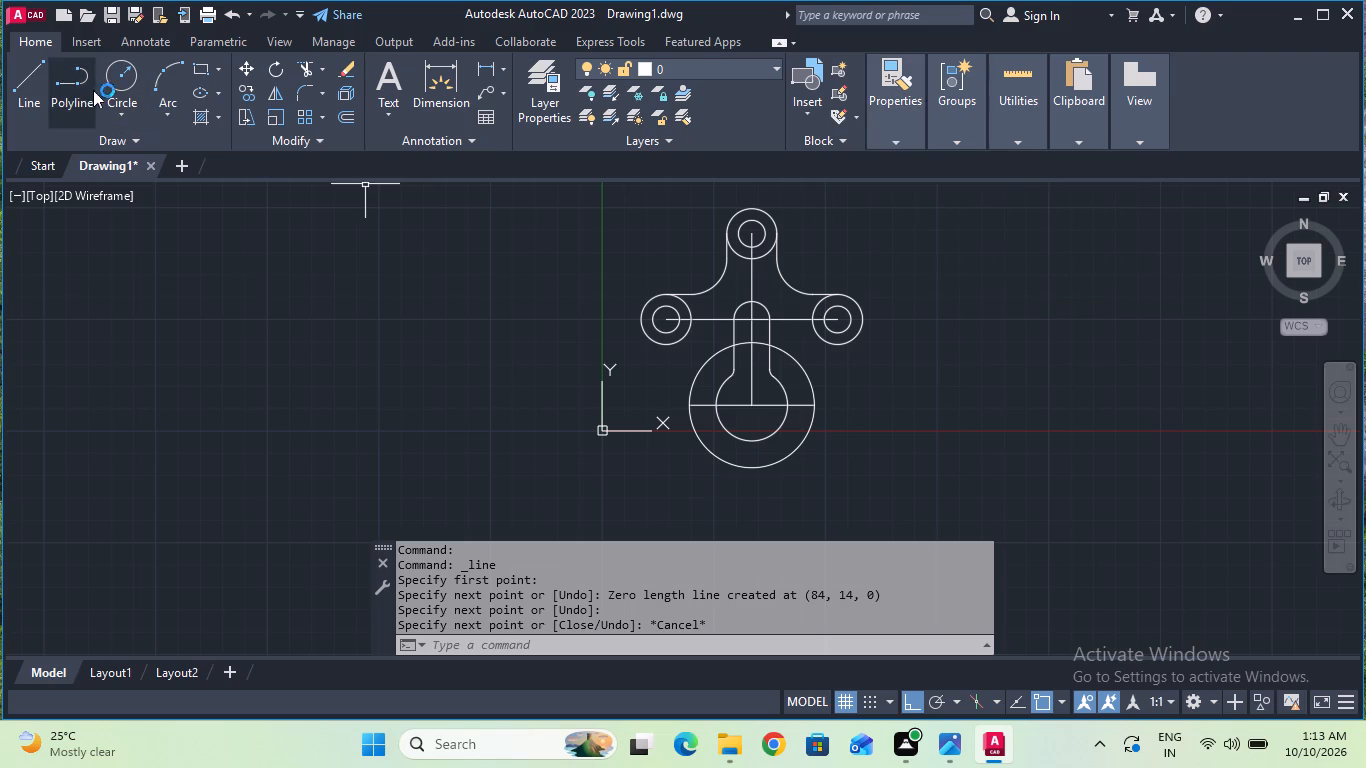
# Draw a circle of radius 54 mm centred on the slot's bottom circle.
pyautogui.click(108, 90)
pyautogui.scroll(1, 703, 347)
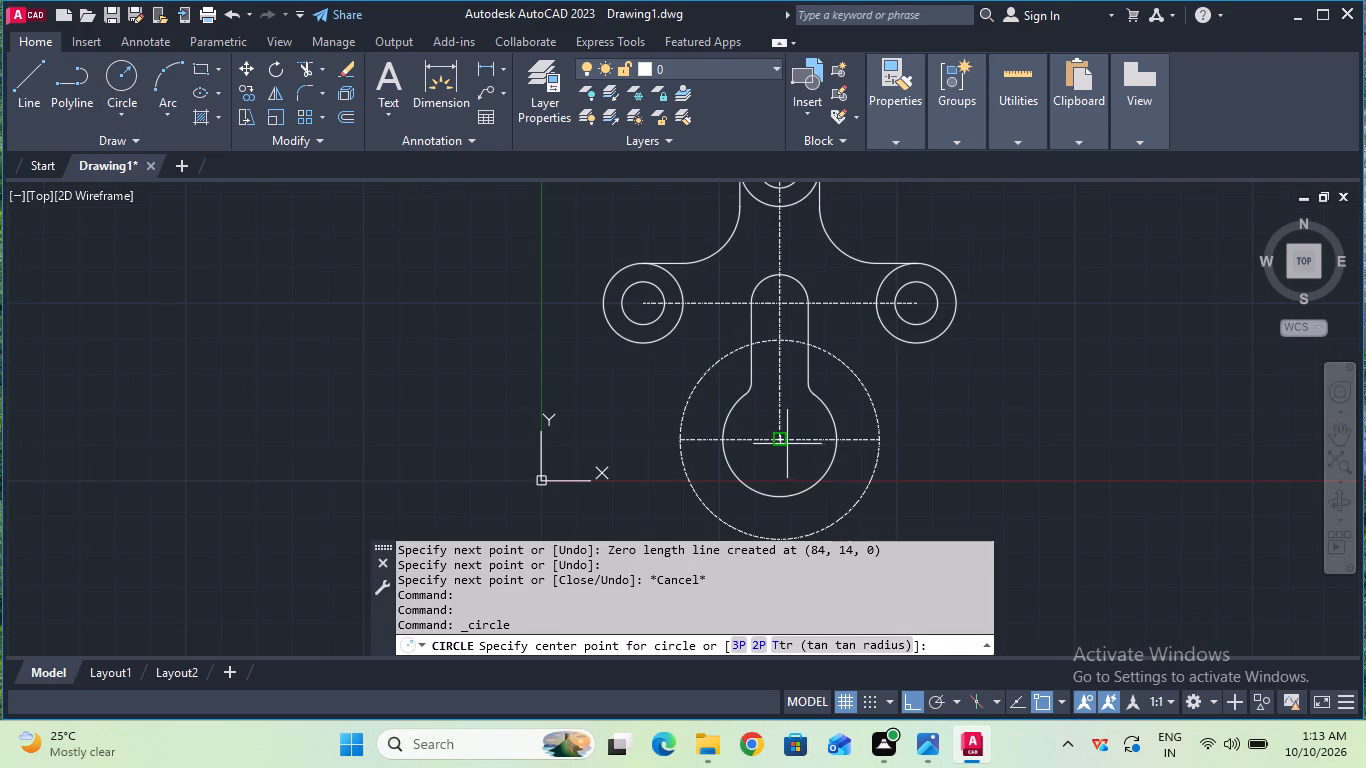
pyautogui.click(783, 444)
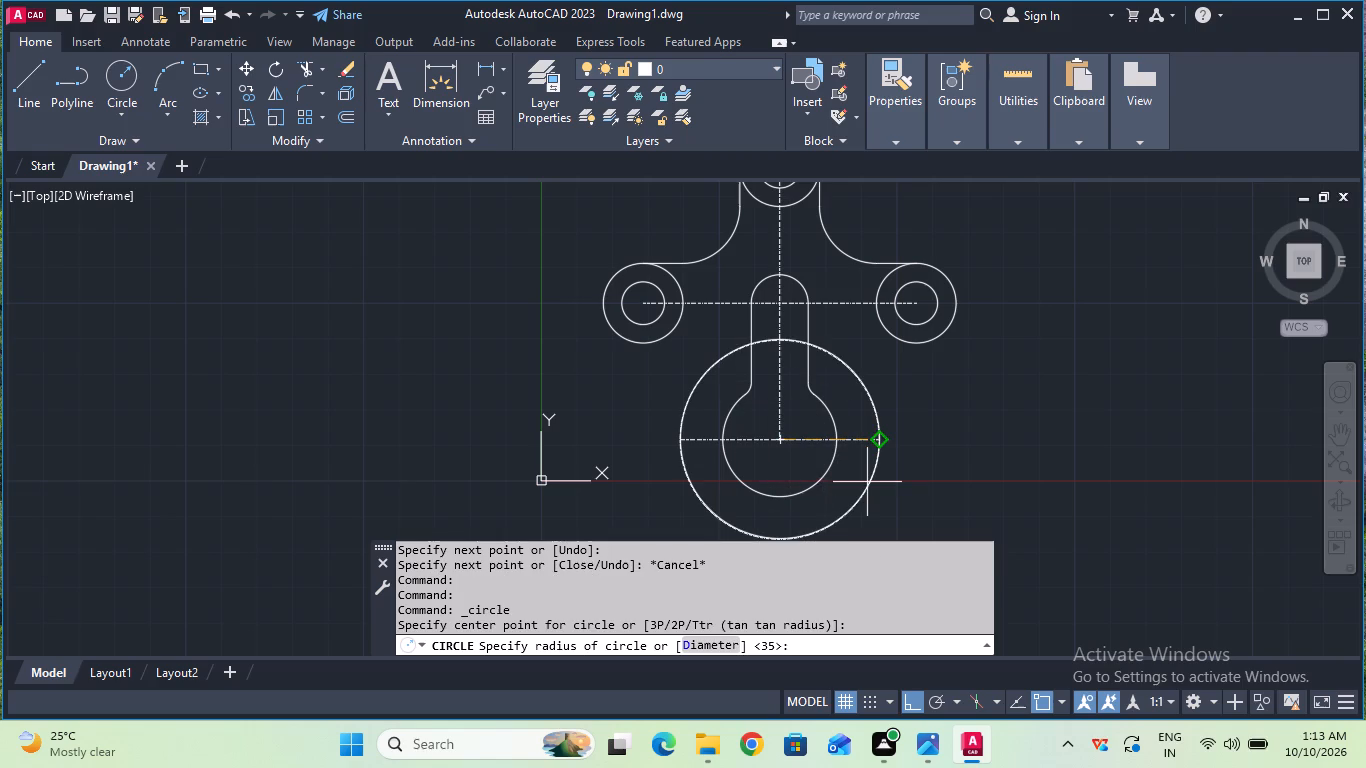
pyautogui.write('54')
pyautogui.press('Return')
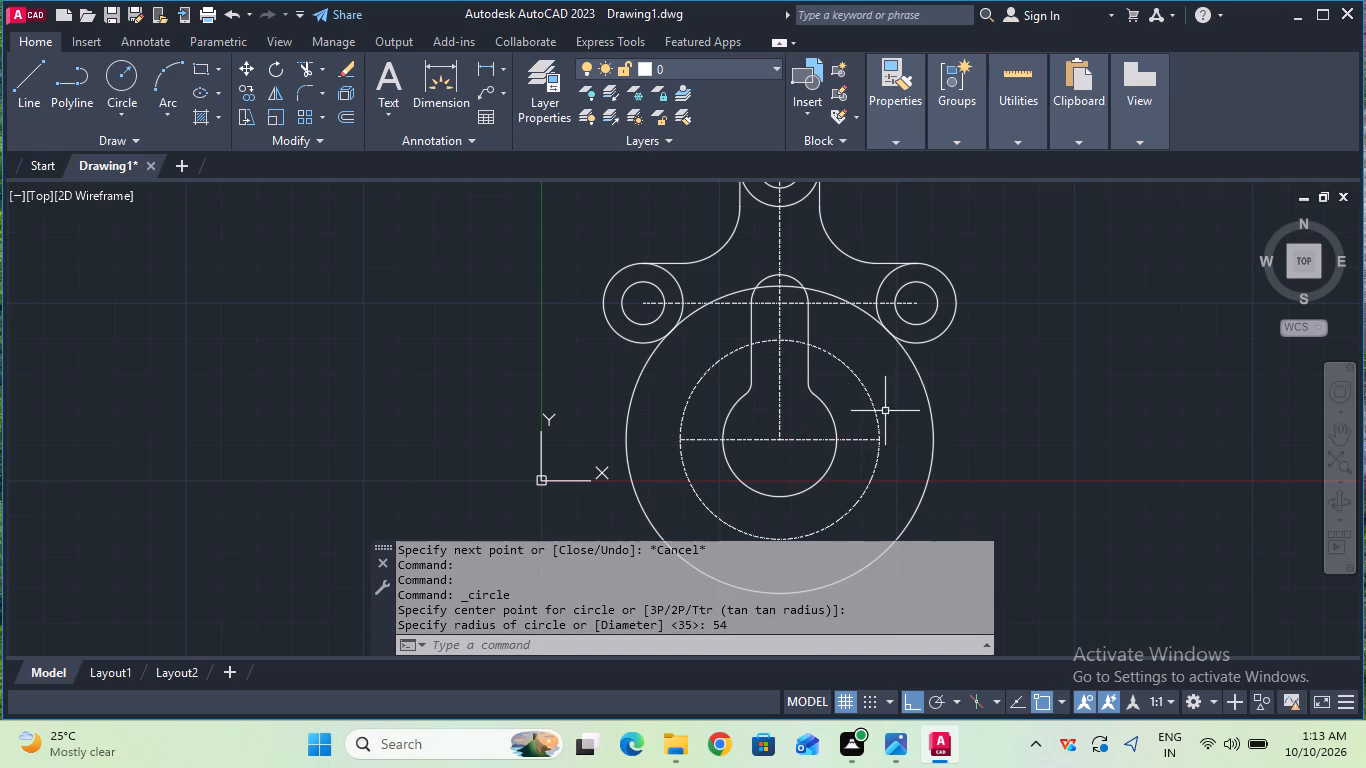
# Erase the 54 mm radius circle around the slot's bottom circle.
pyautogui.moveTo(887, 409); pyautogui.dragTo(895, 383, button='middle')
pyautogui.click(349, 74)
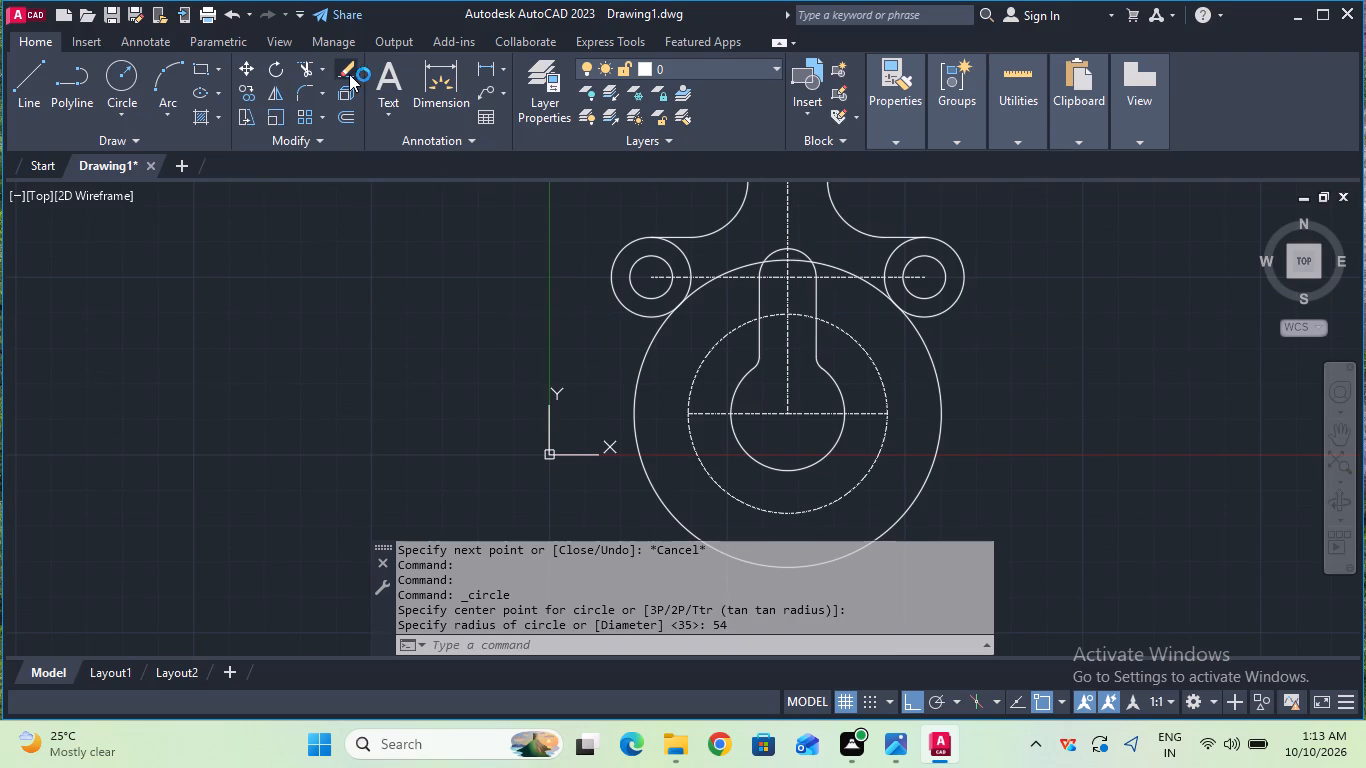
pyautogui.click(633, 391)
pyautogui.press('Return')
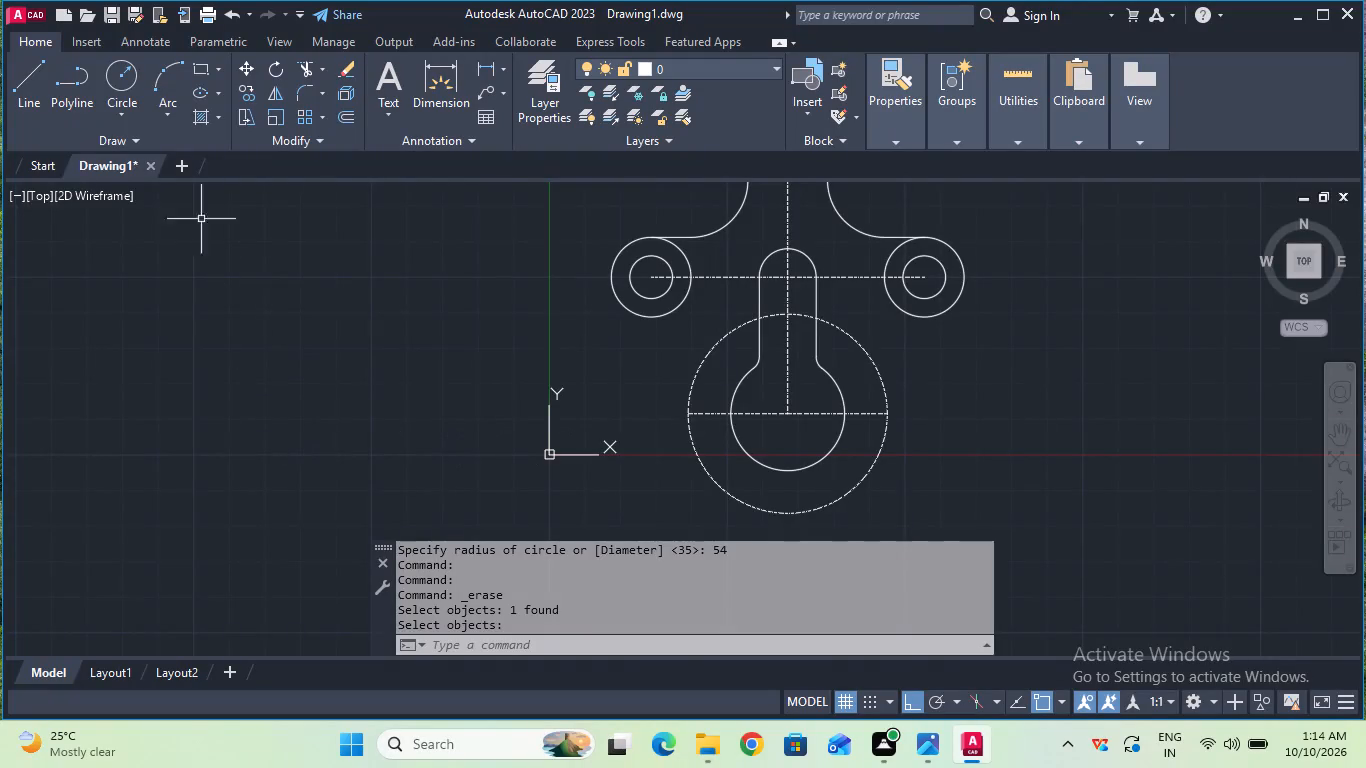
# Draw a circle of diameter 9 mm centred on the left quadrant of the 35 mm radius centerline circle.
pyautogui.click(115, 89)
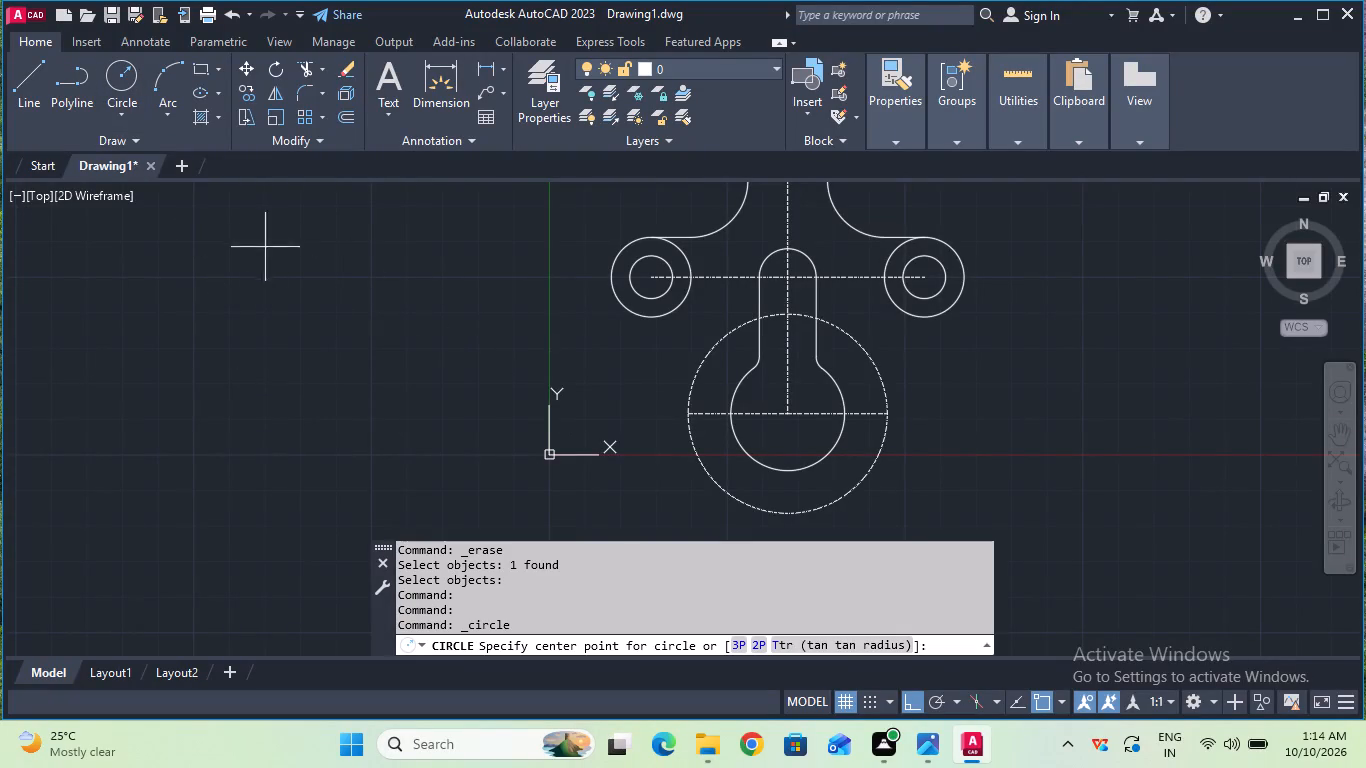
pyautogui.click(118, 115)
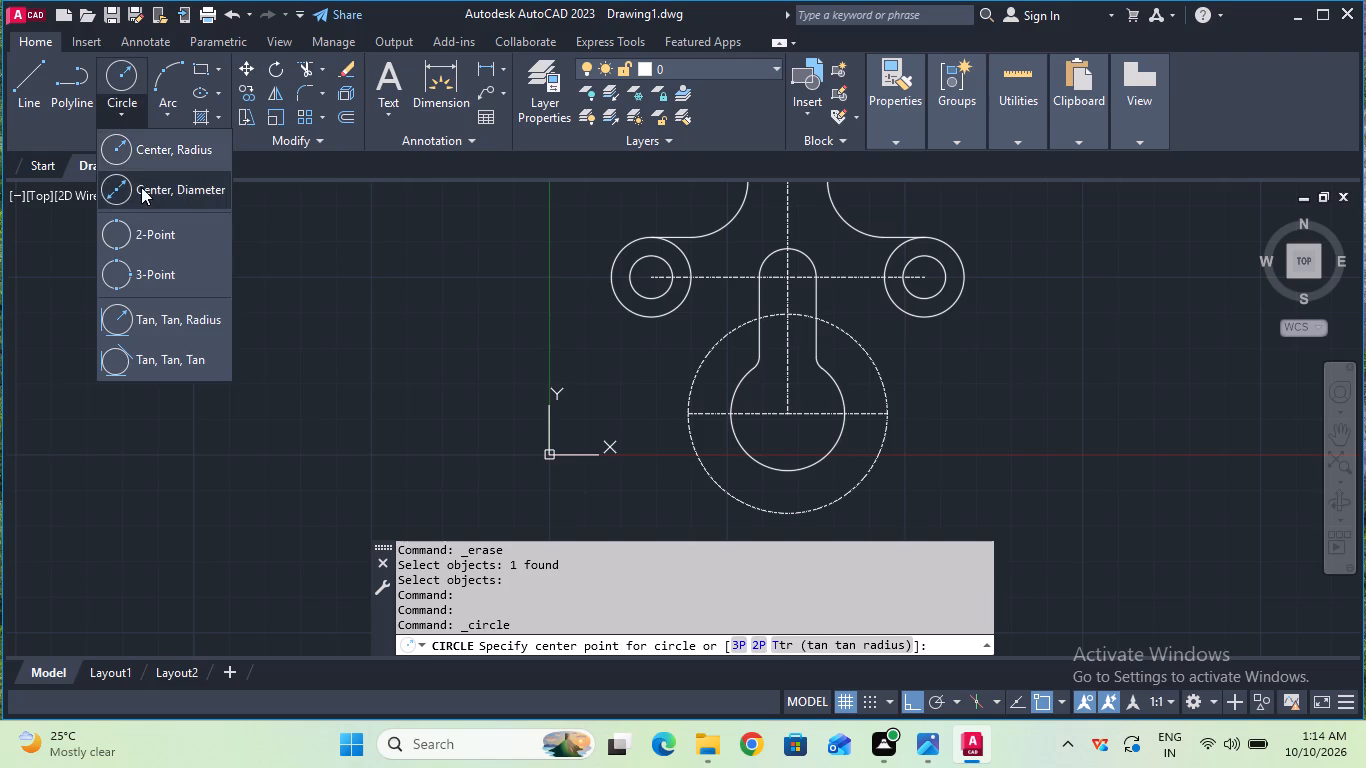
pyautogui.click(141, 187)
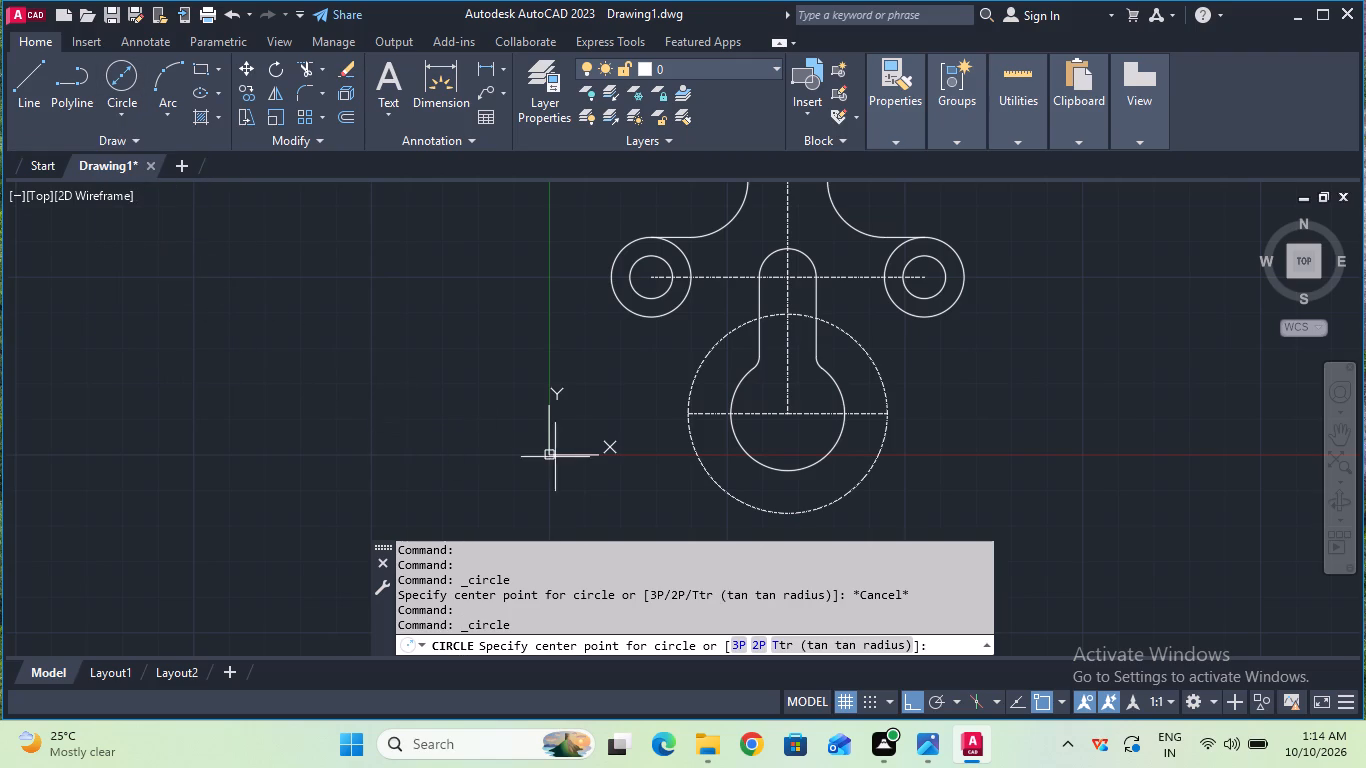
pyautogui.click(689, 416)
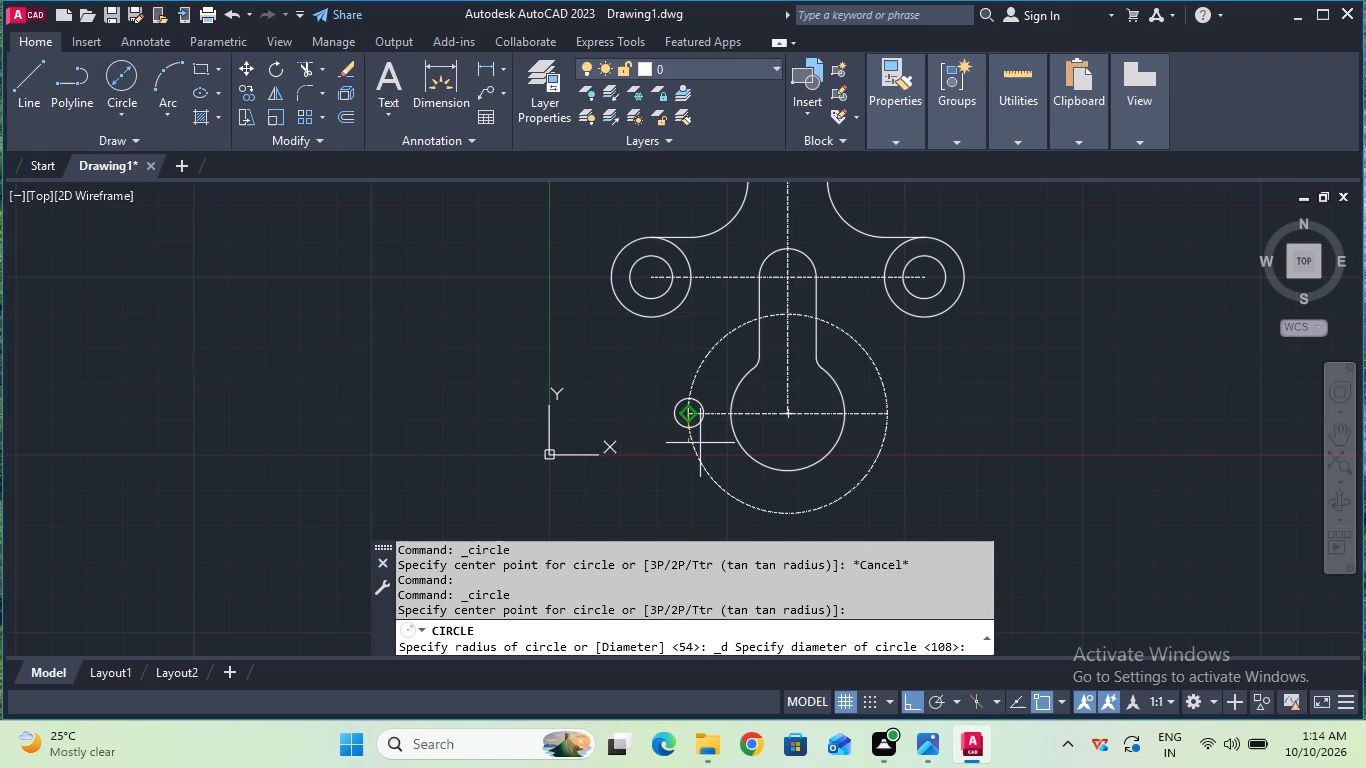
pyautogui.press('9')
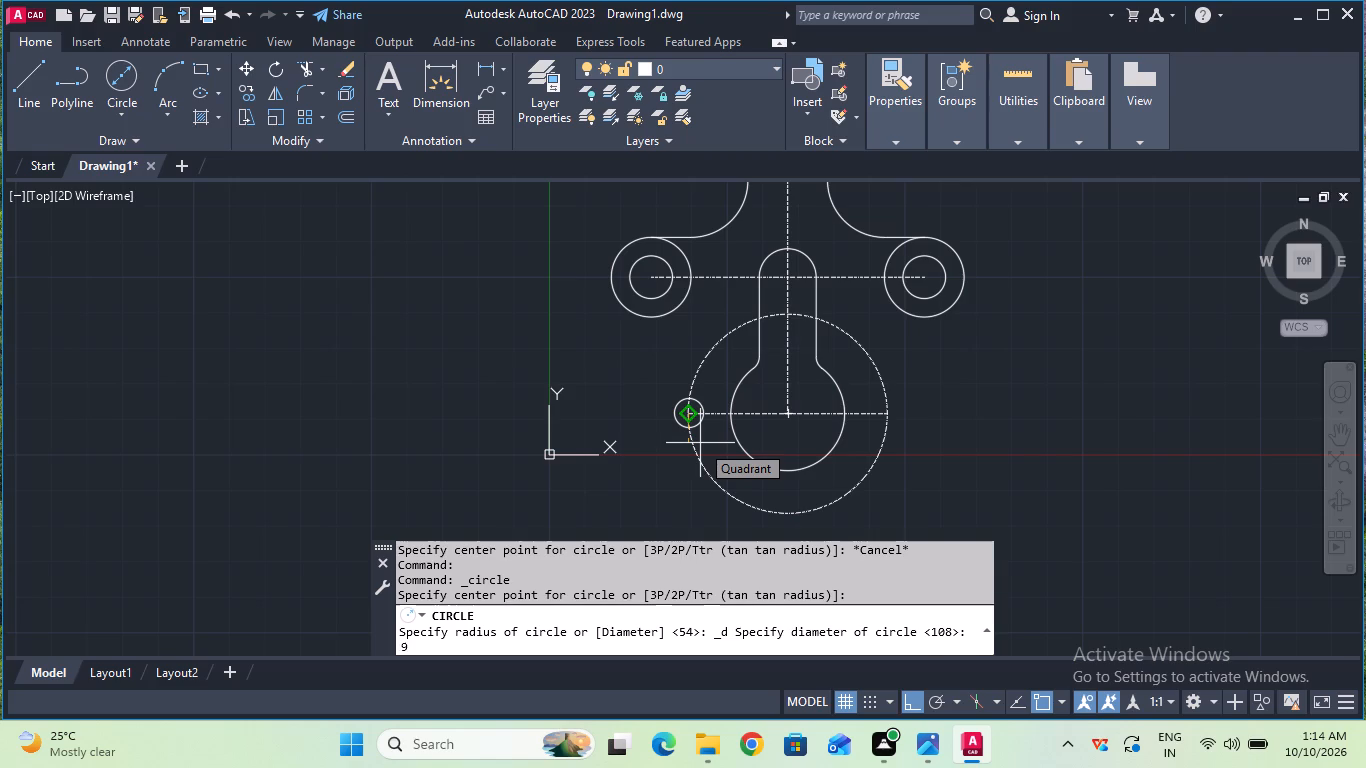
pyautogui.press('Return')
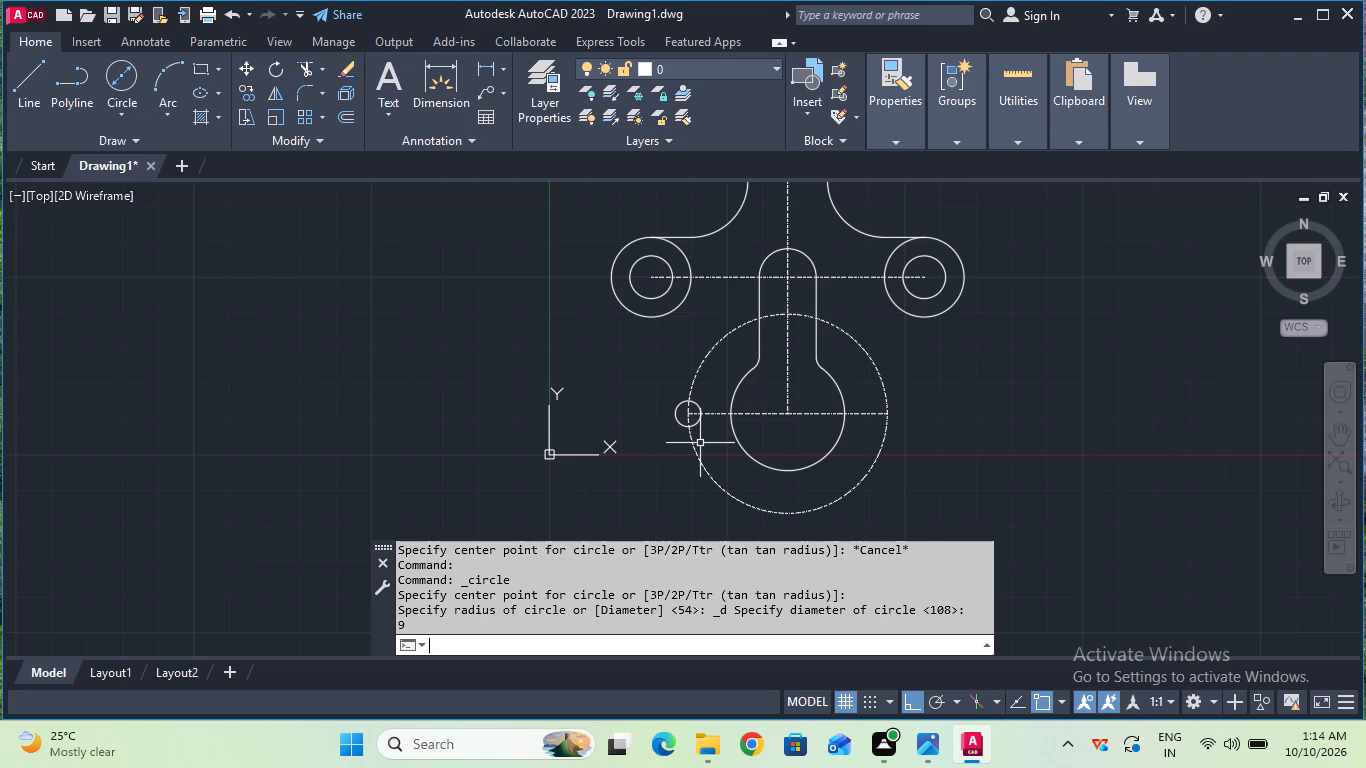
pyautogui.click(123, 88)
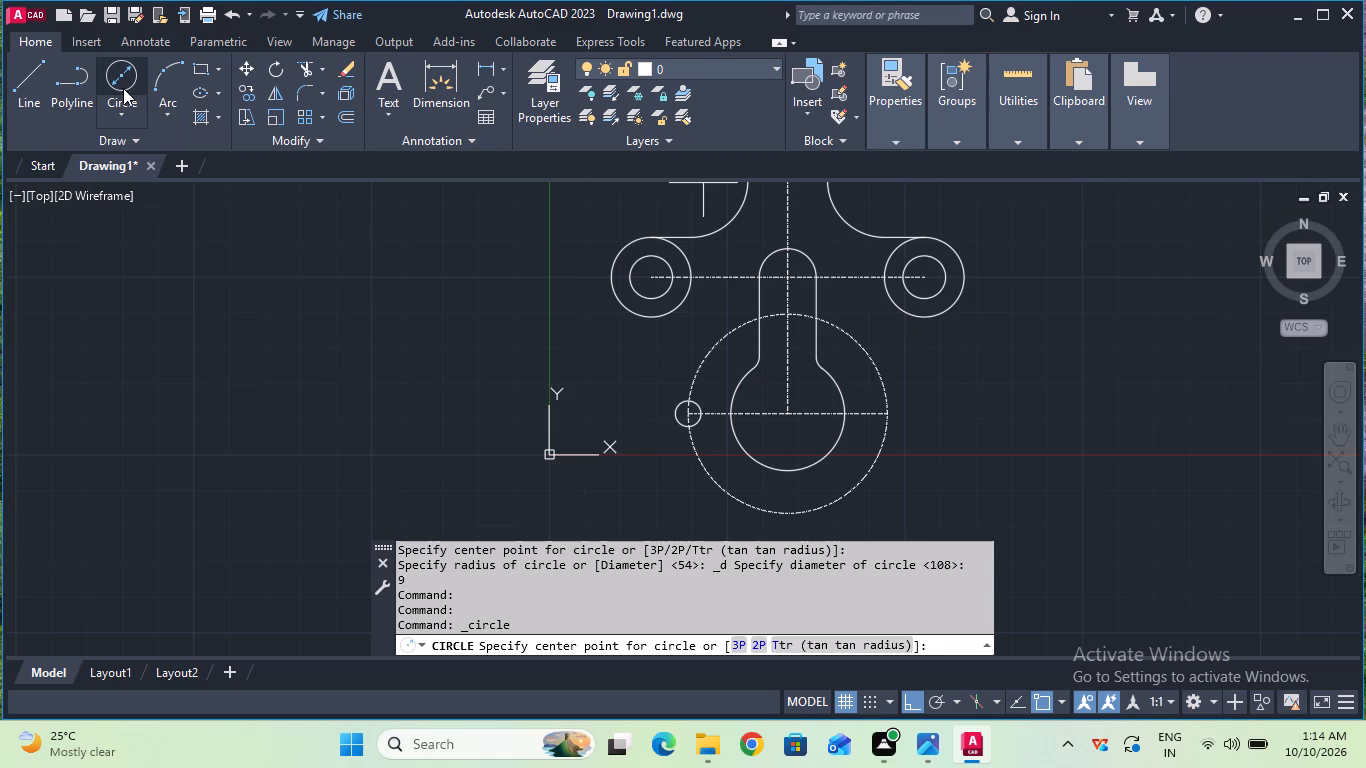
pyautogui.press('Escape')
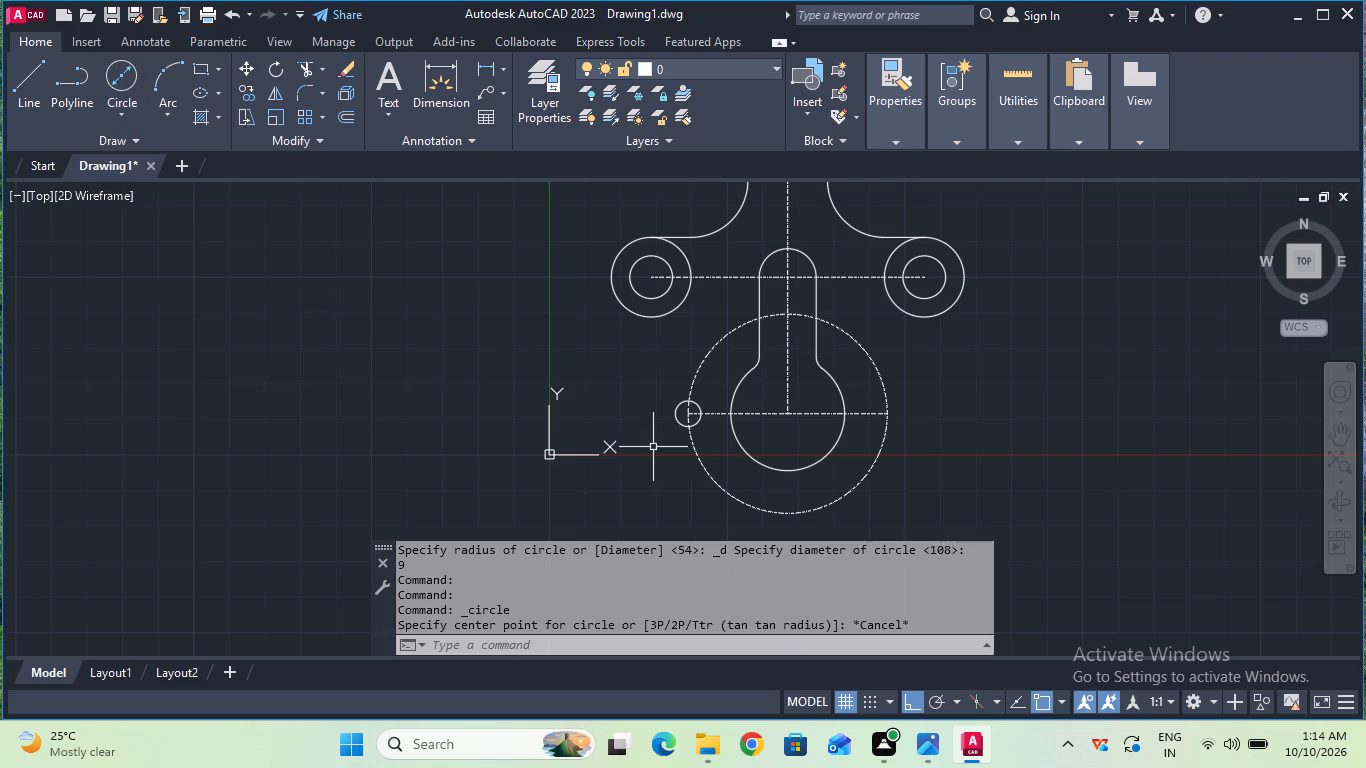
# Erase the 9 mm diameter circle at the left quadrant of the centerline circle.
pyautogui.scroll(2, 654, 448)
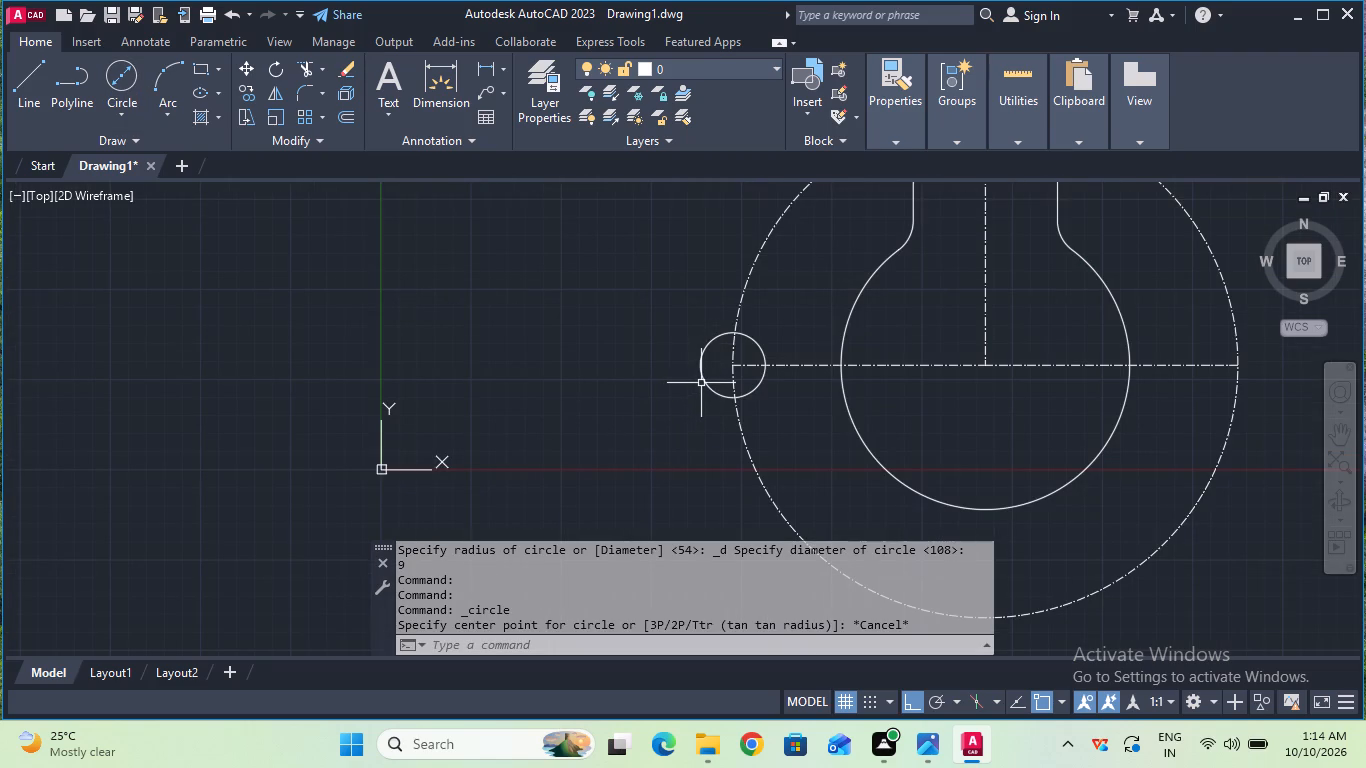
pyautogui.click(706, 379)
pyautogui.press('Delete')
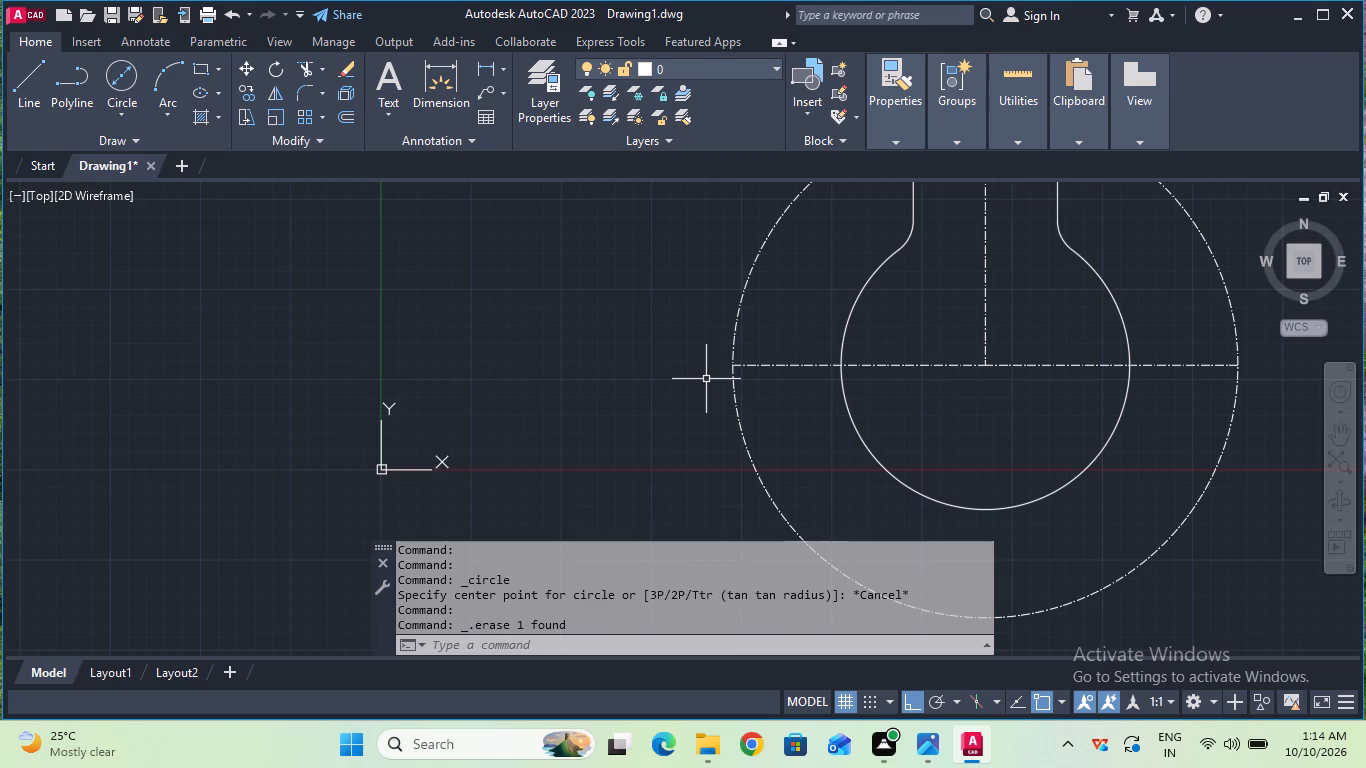
# Draw a circle of radius 9 mm centred on the left quadrant of the 35 mm radius centerline circle.
pyautogui.click(132, 100)
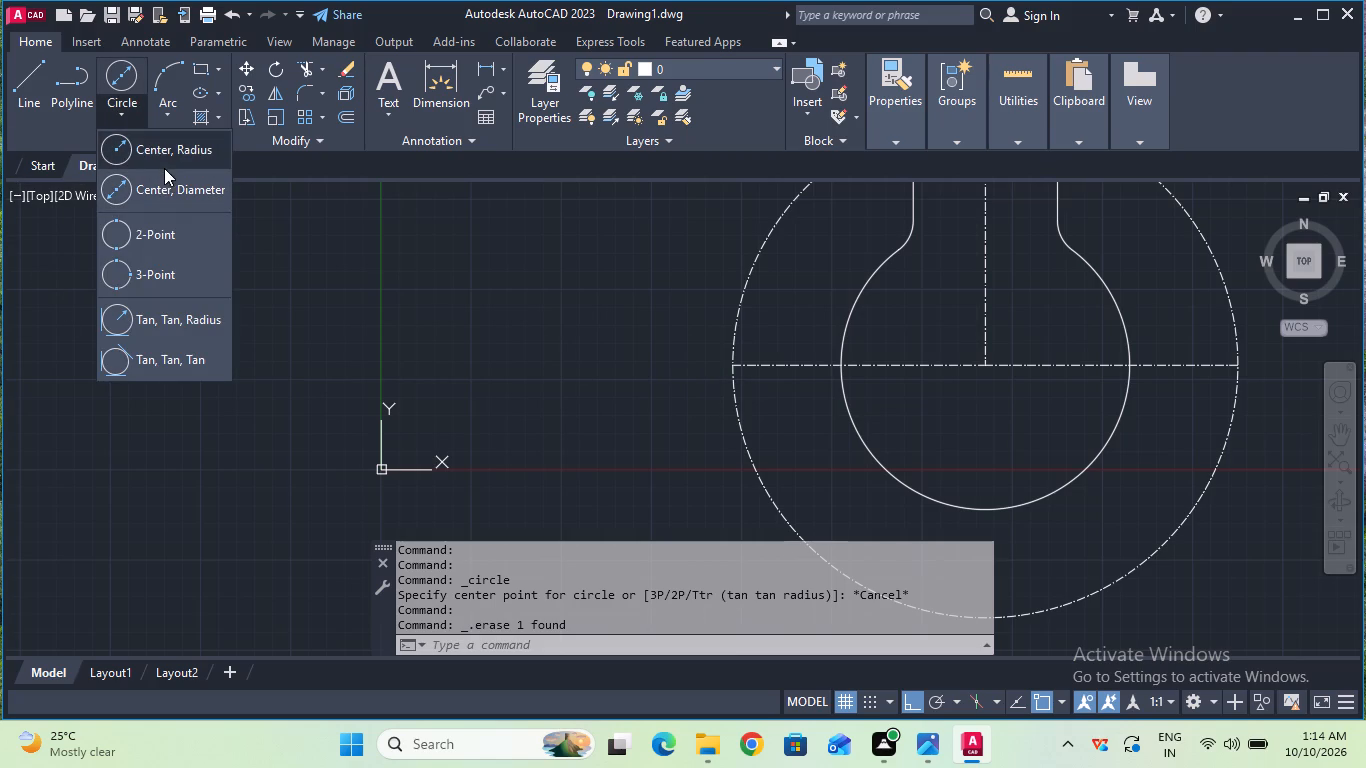
pyautogui.click(167, 155)
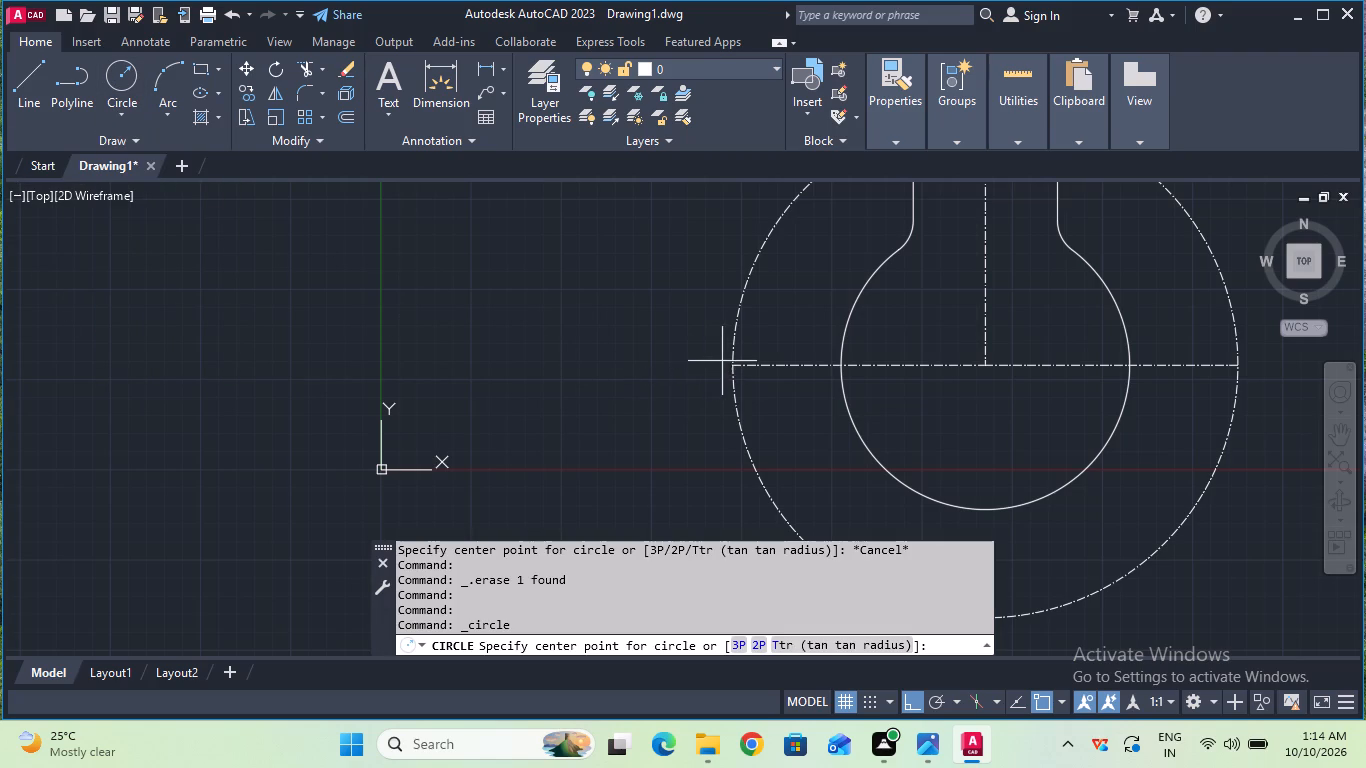
pyautogui.click(726, 363)
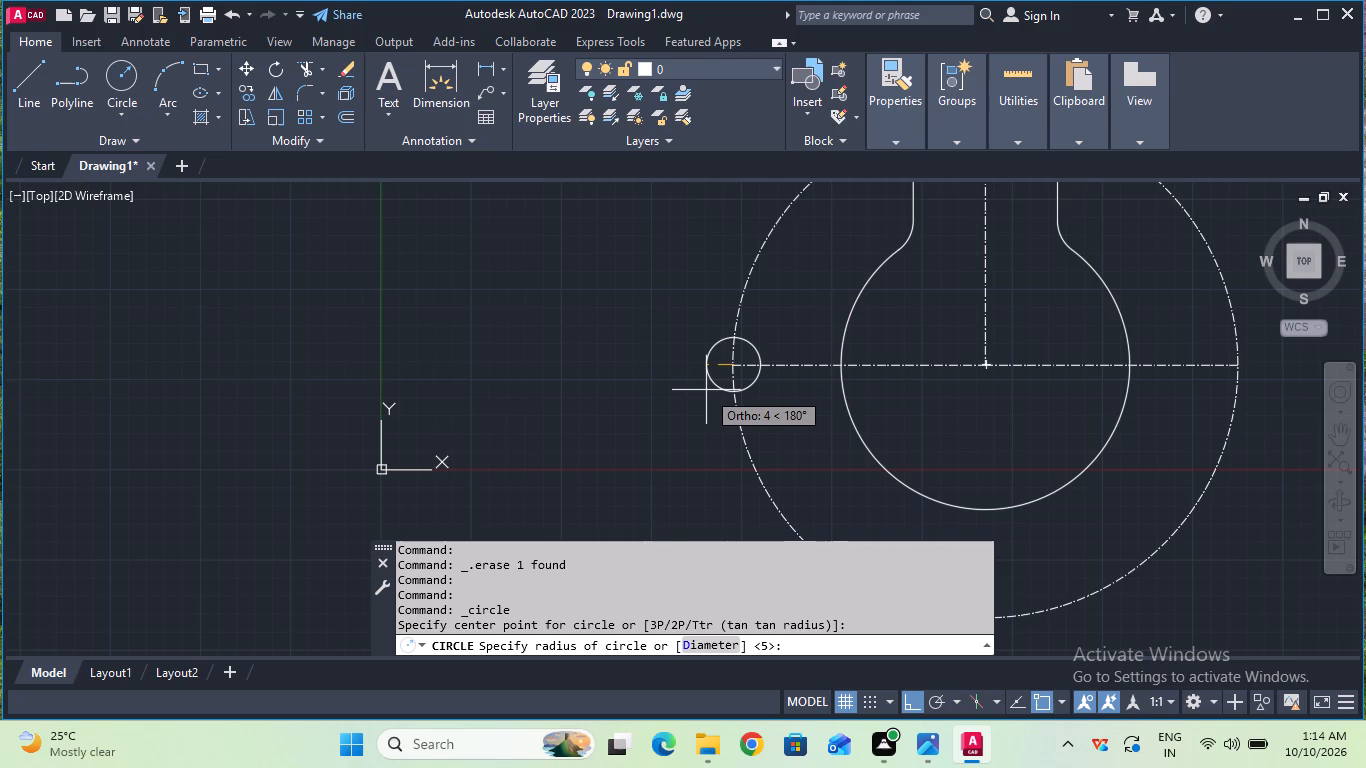
pyautogui.press('9')
pyautogui.press('Return')
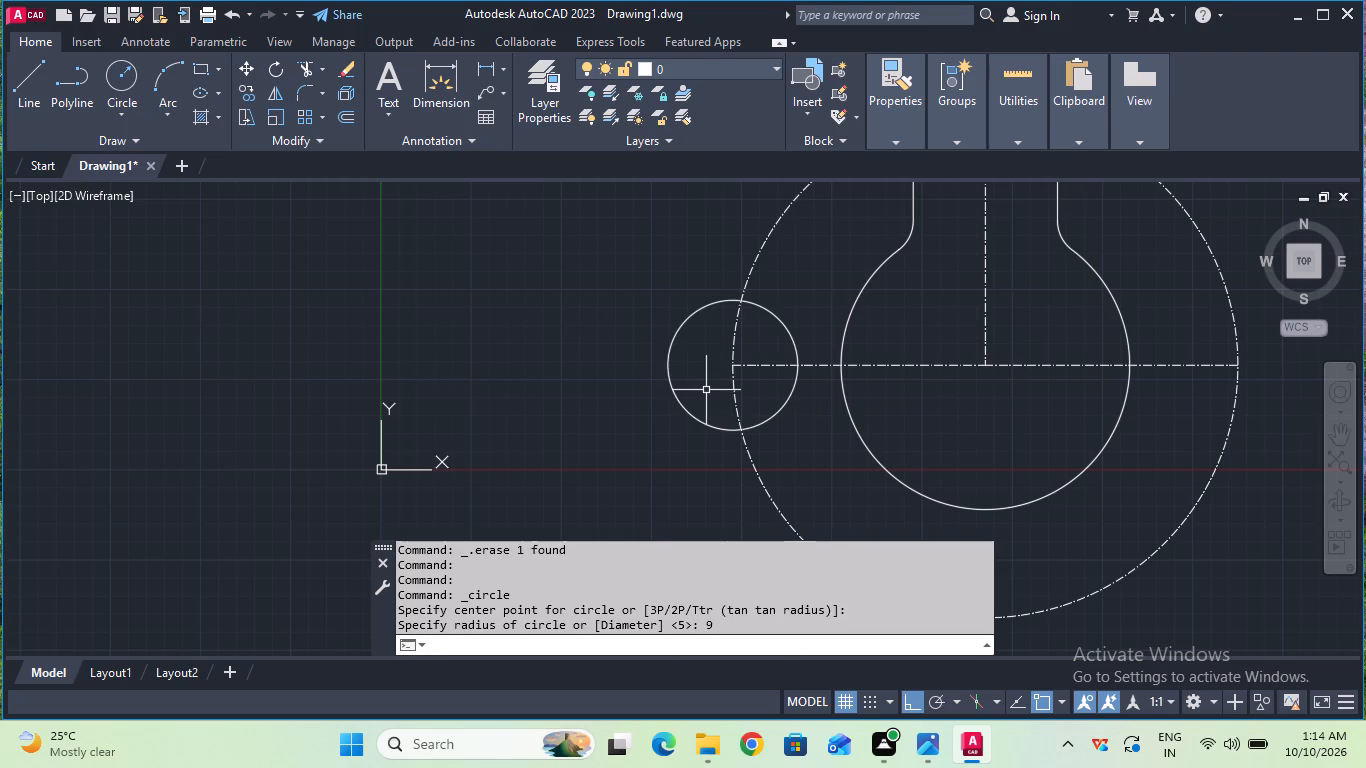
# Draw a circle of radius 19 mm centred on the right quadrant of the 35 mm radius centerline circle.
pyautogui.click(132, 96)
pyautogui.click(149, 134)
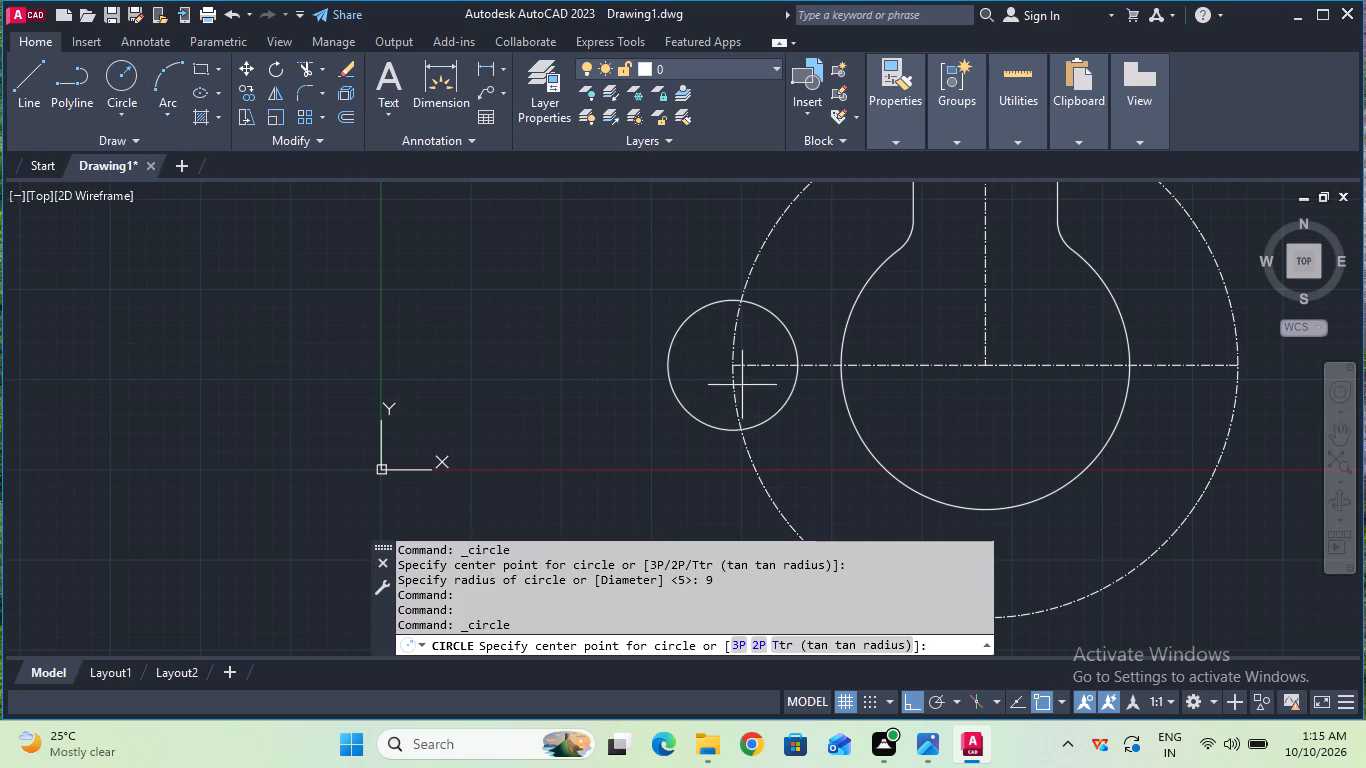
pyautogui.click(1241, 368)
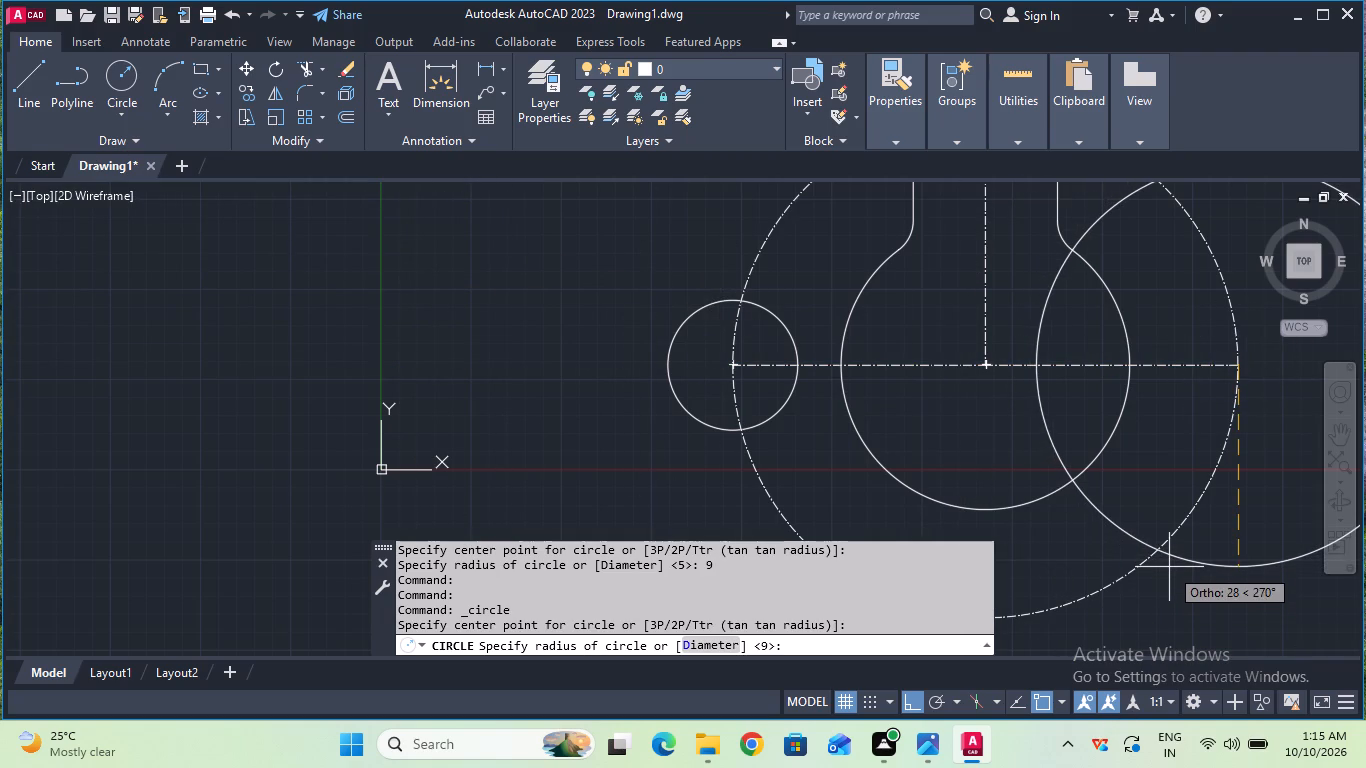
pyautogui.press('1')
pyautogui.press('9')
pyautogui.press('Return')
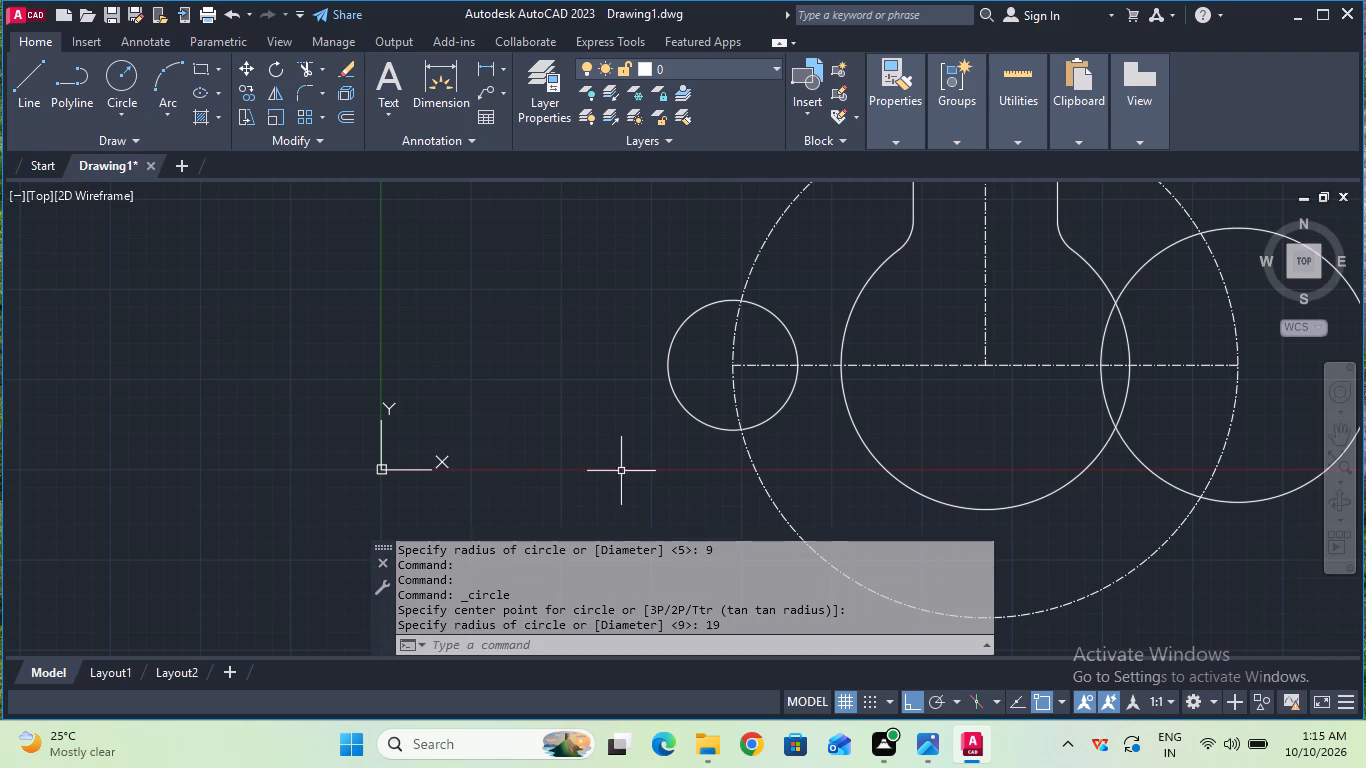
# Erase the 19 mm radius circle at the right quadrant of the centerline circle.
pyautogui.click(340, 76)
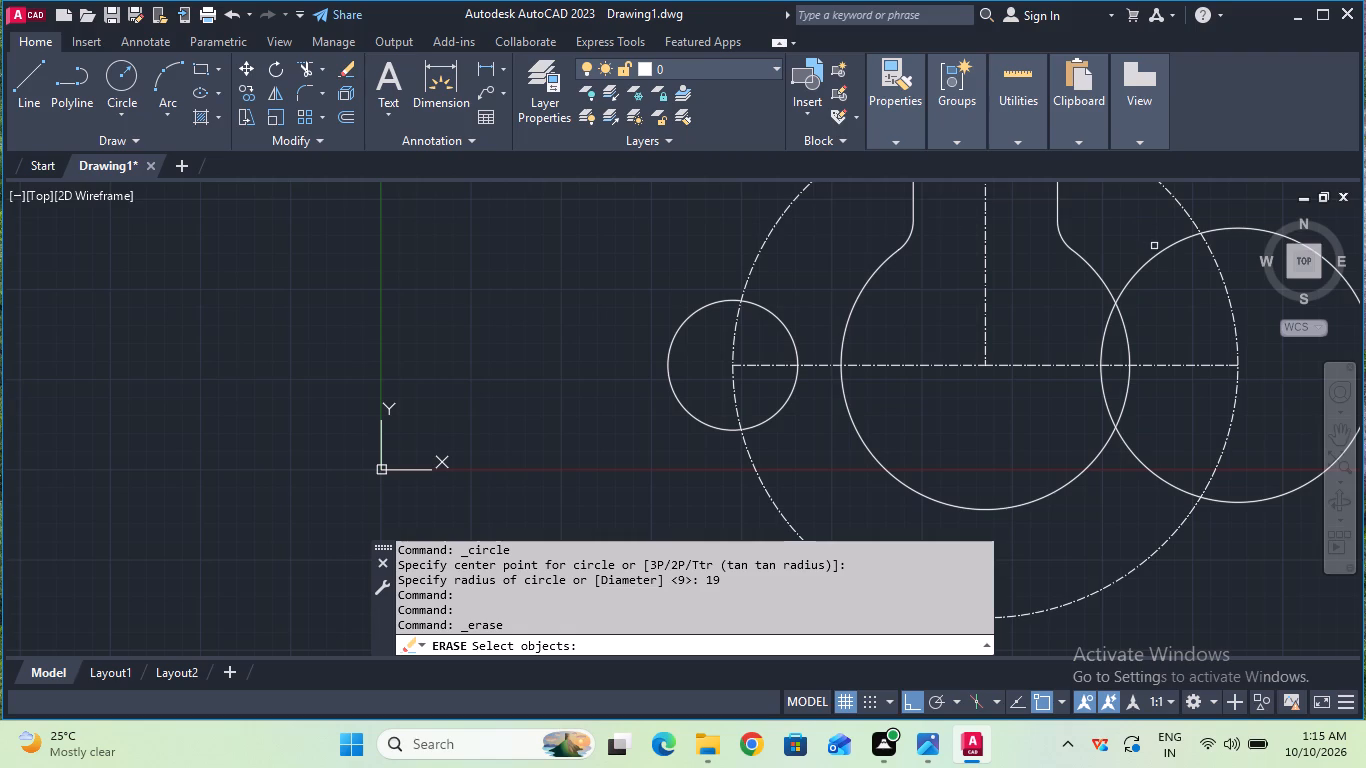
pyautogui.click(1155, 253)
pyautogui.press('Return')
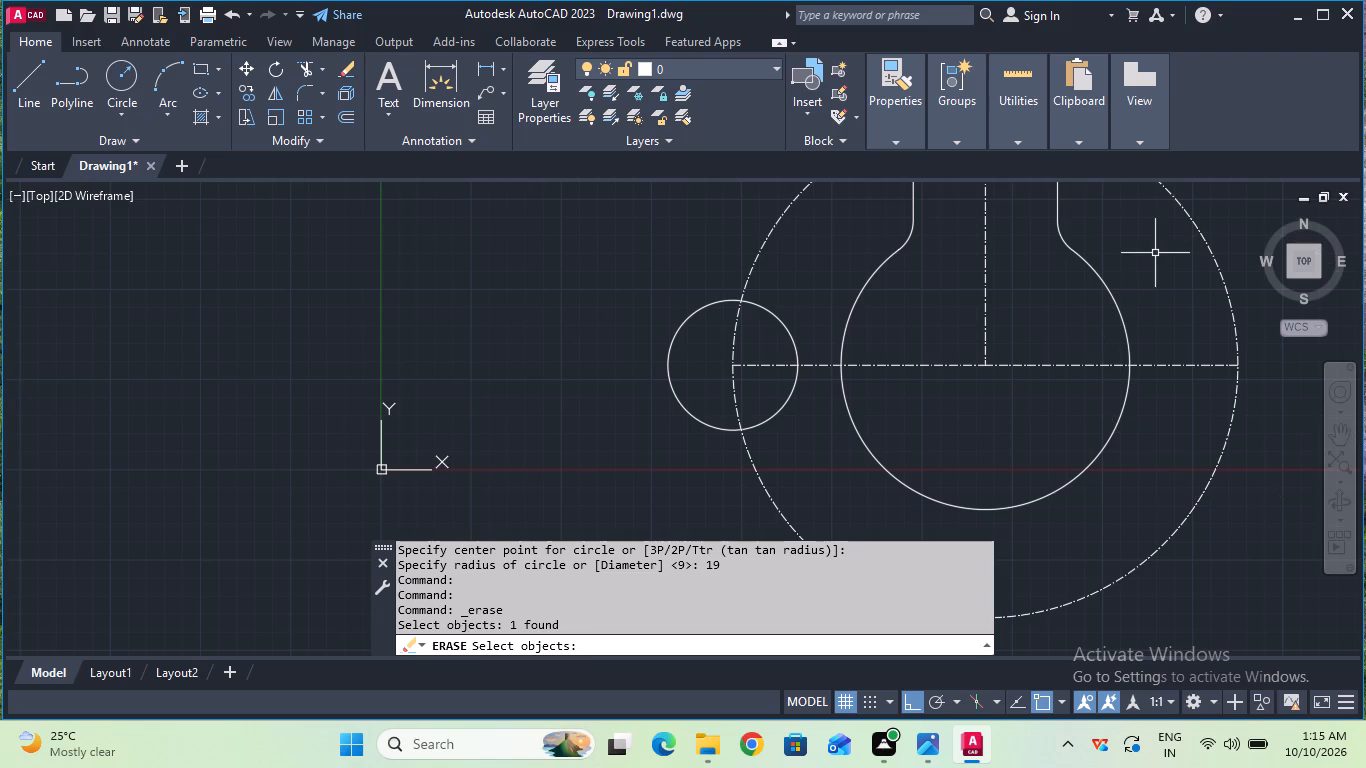
# Draw a circle of radius 9 mm centred on the right end of the horizontal centerline through the slot's bottom circle.
pyautogui.click(124, 76)
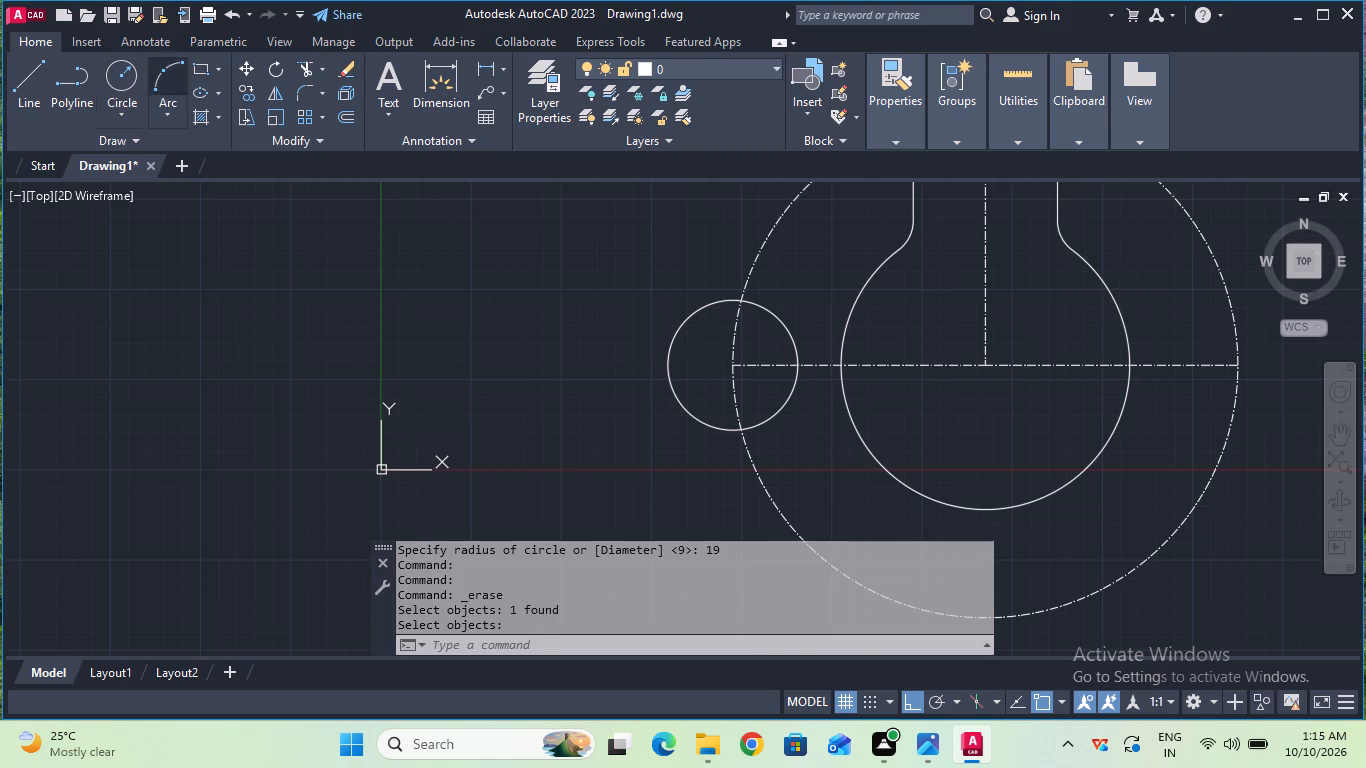
pyautogui.click(1233, 363)
pyautogui.press('9')
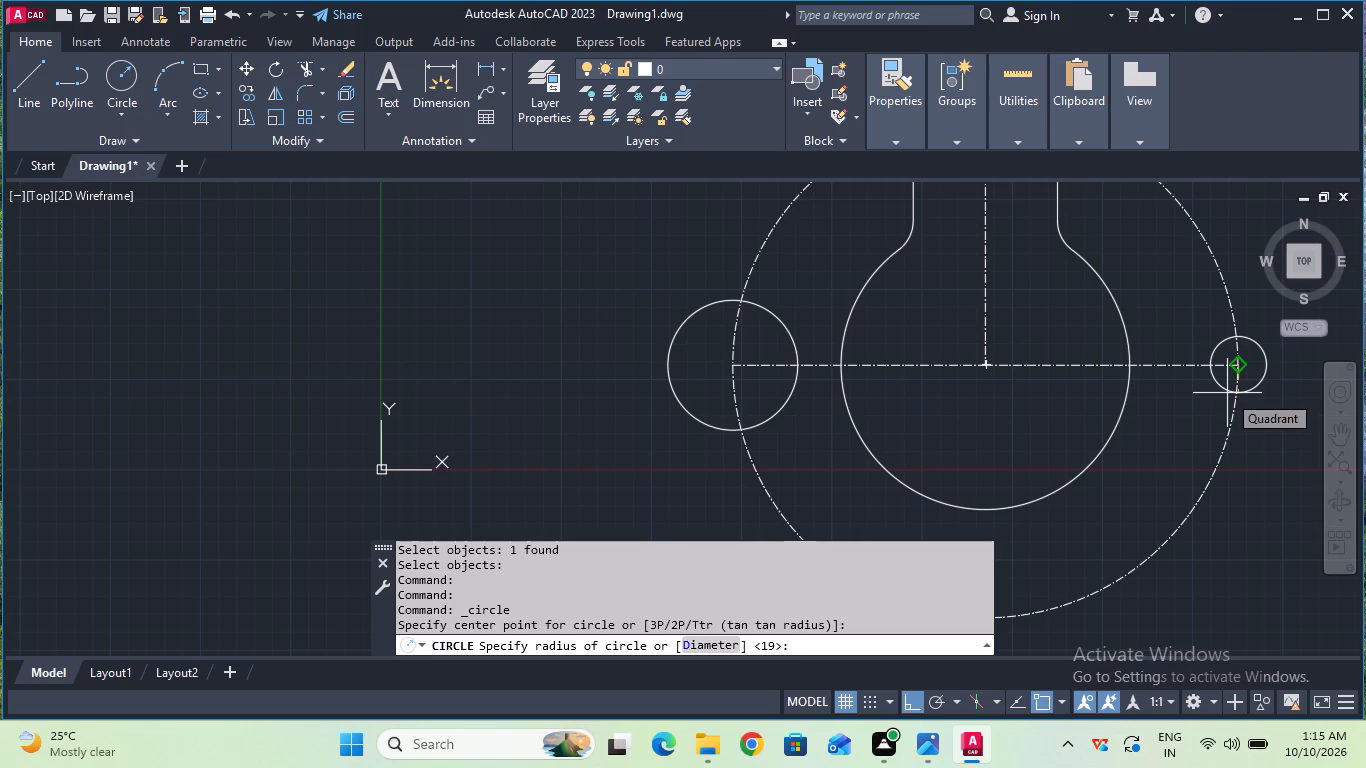
pyautogui.press('Return')
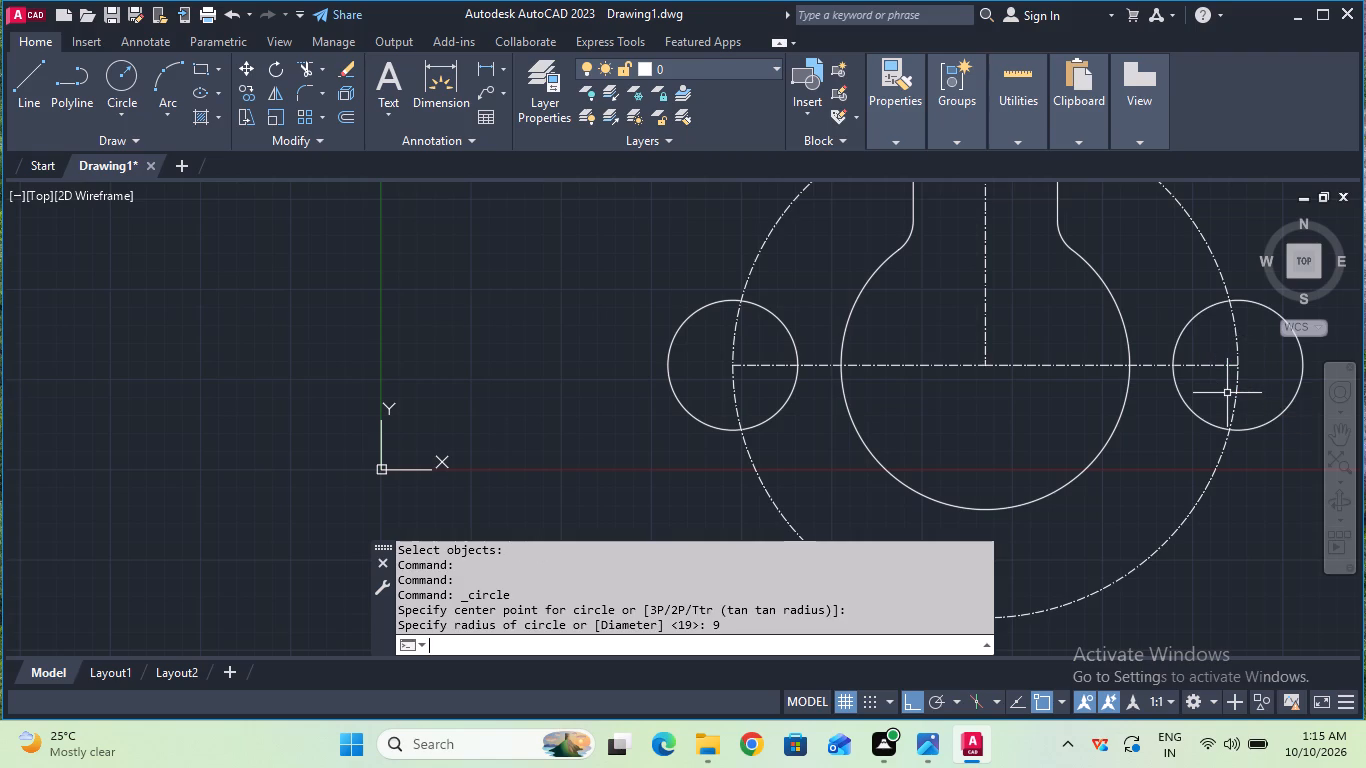
pyautogui.scroll(-1, 1128, 438)
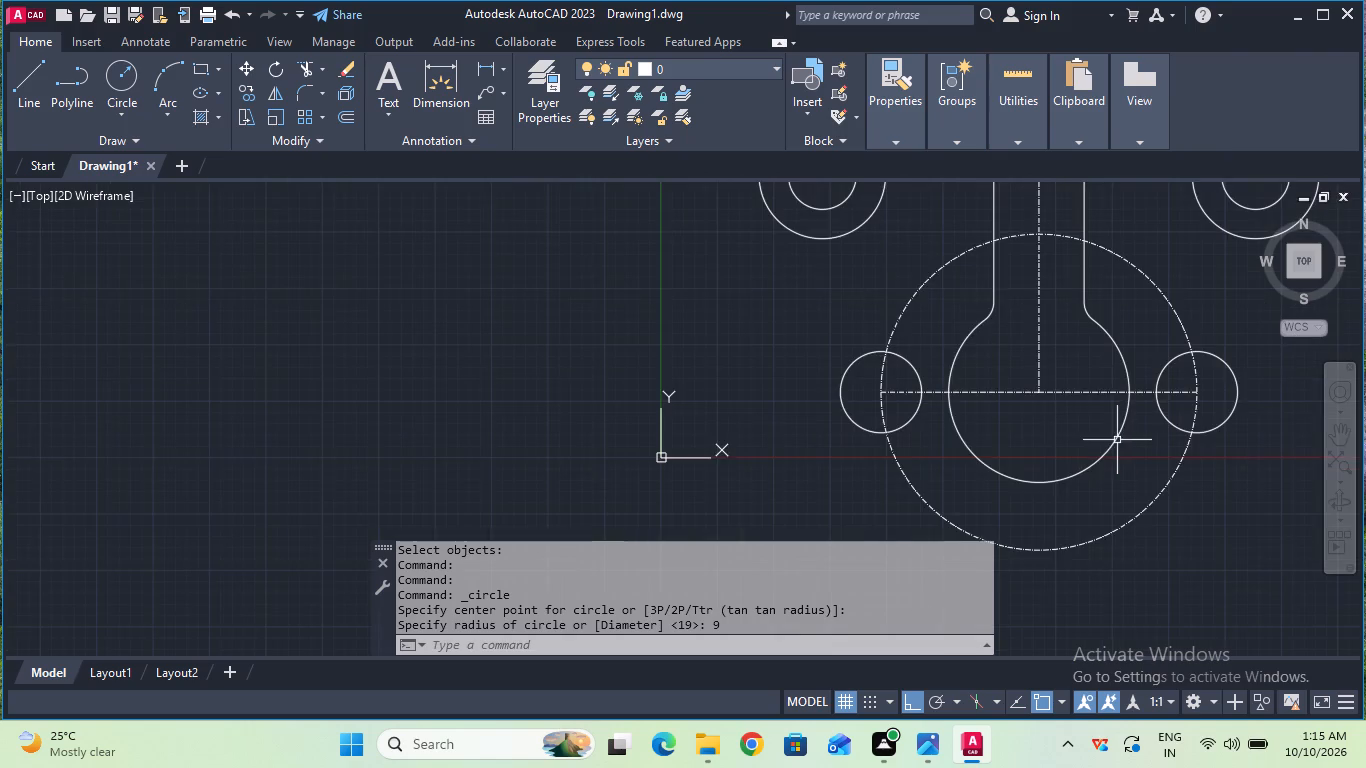
pyautogui.scroll(-1, 1116, 440)
pyautogui.press('Escape')
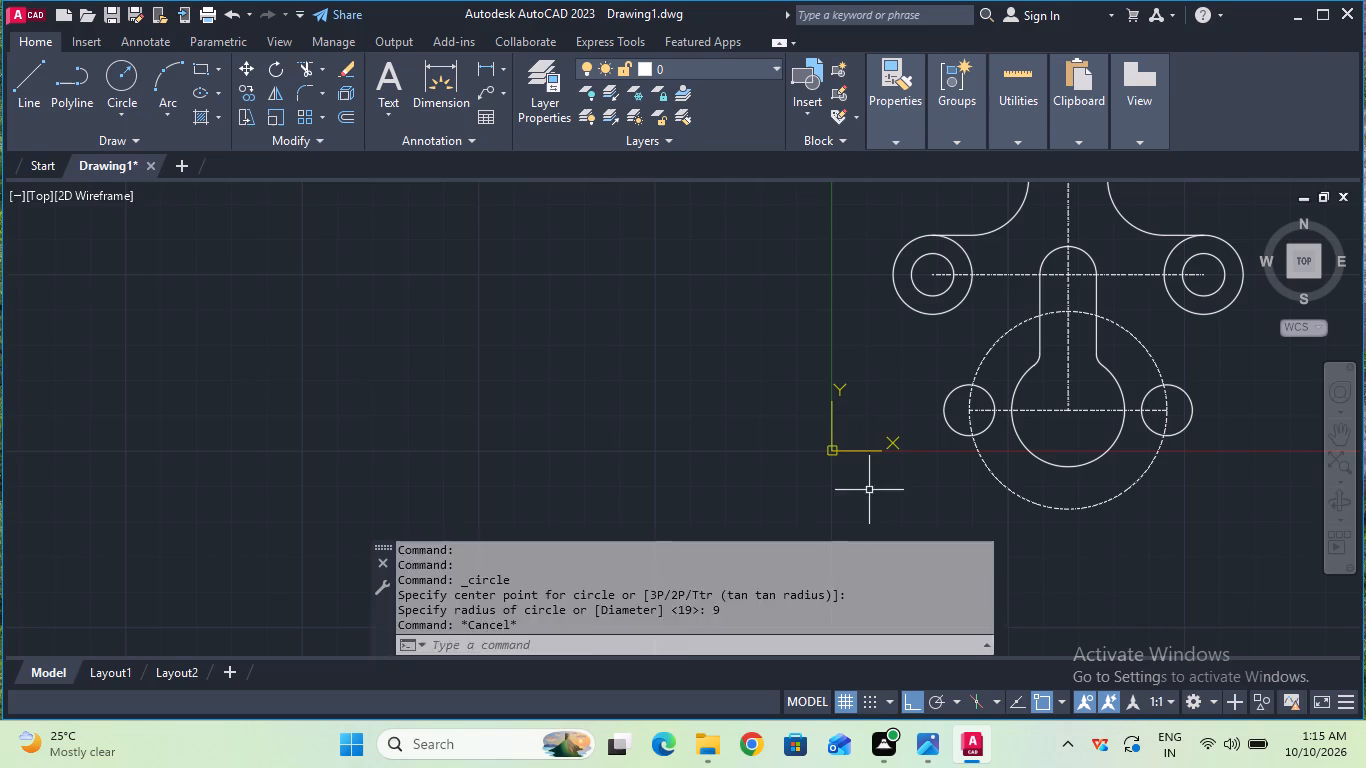
# With 30° polar tracking on, draw a line from the bottom circle's center along the steeper lower-left tracking direction to the 35 mm radius circle.
pyautogui.click(934, 700)
pyautogui.click(950, 700)
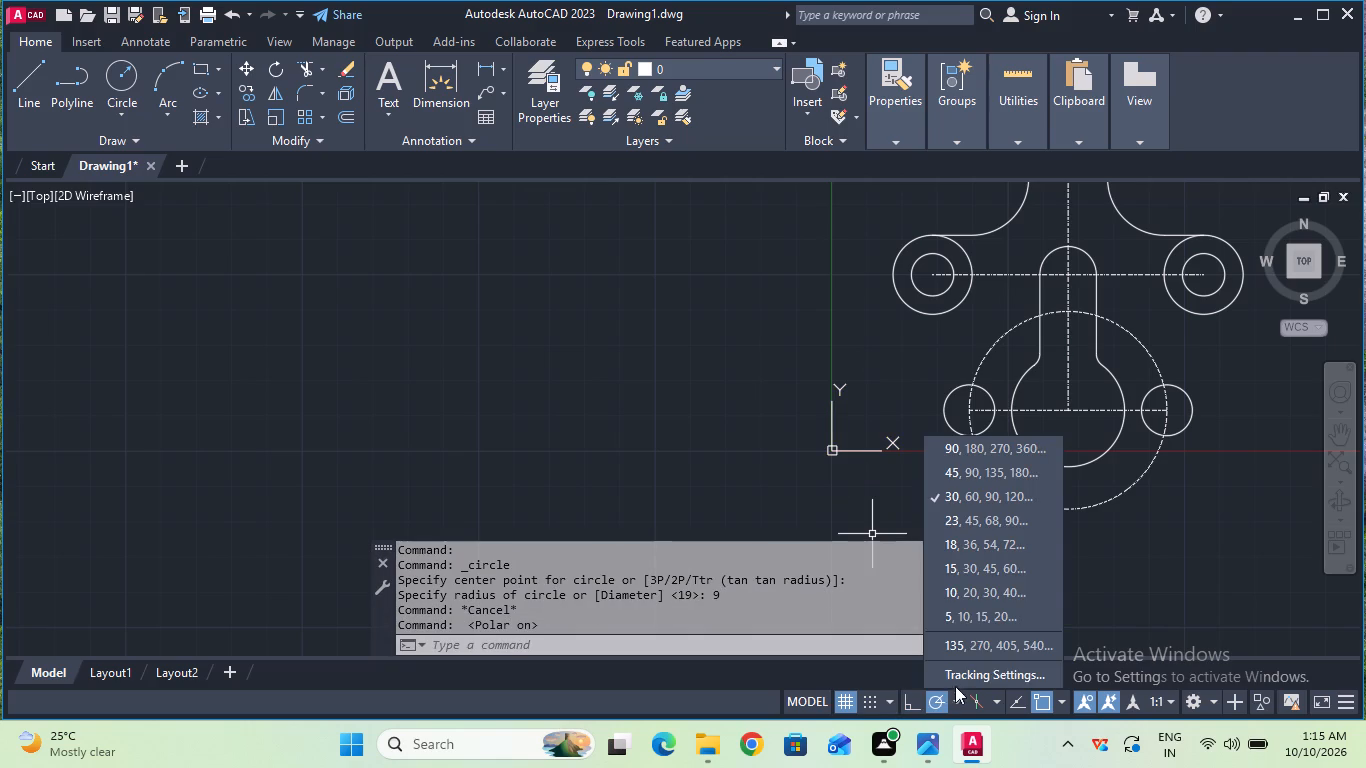
pyautogui.click(966, 495)
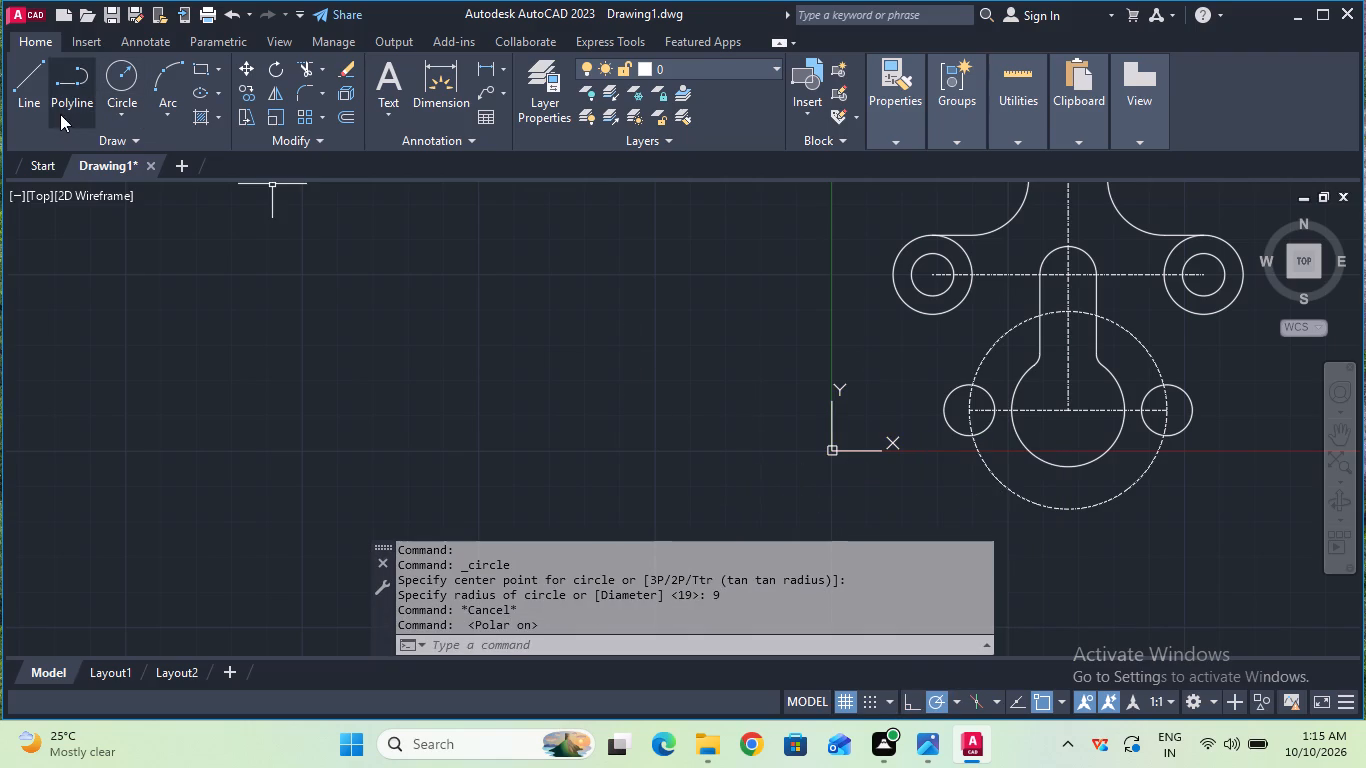
pyautogui.click(29, 107)
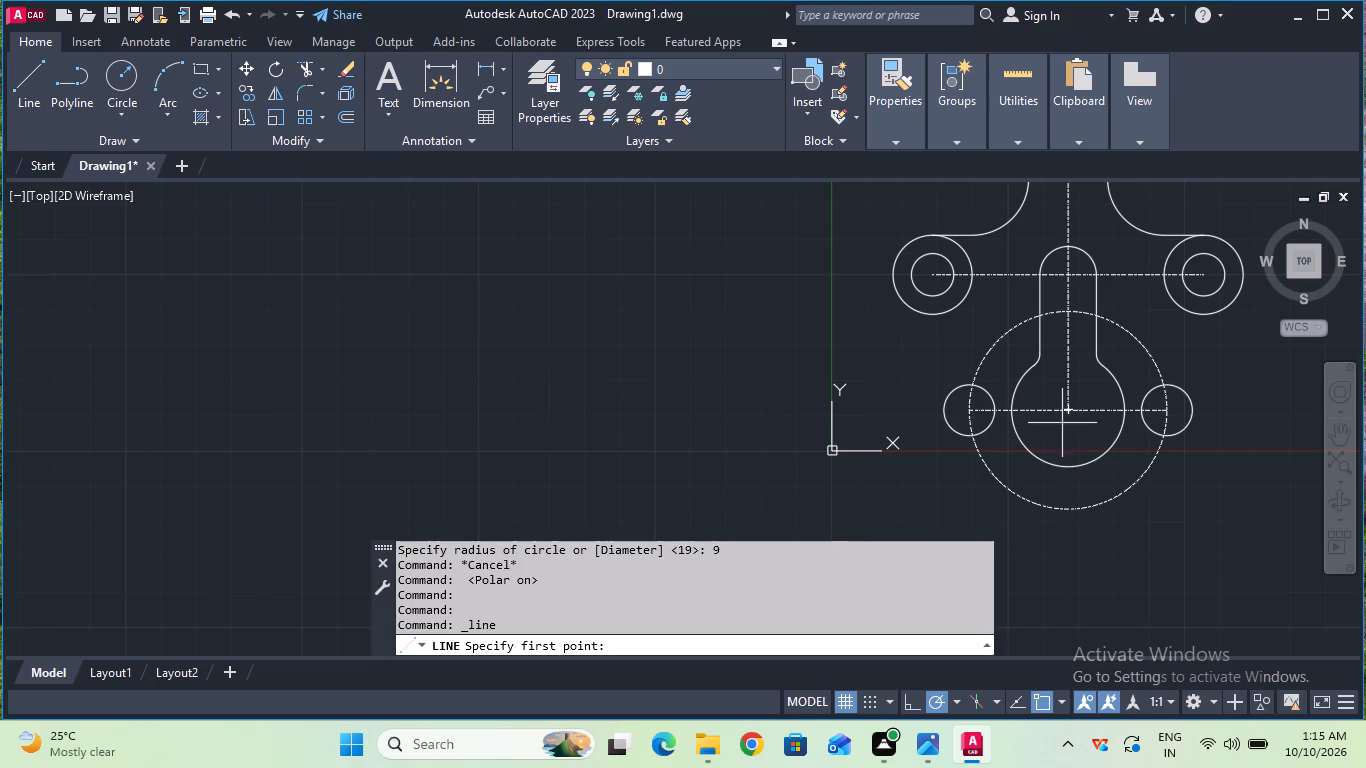
pyautogui.click(1067, 414)
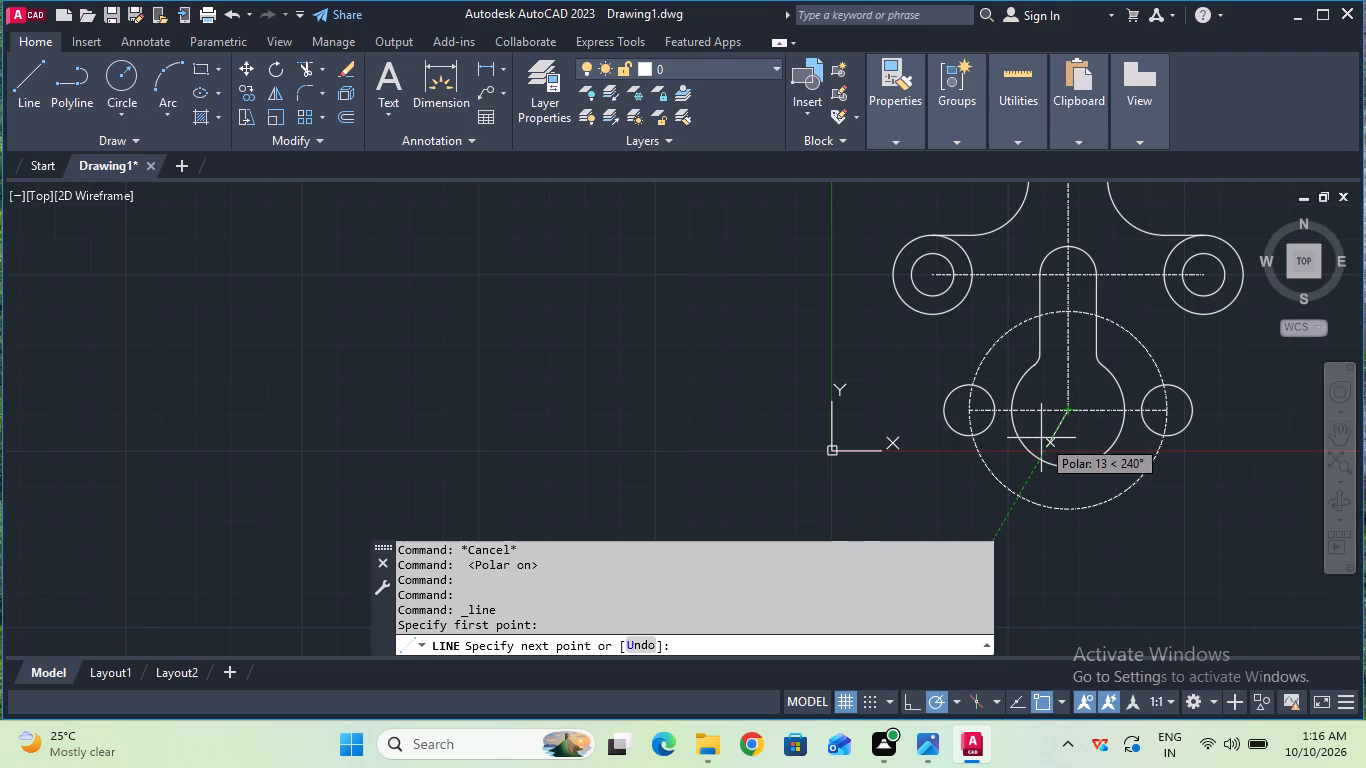
pyautogui.click(1016, 486)
pyautogui.press('Escape')
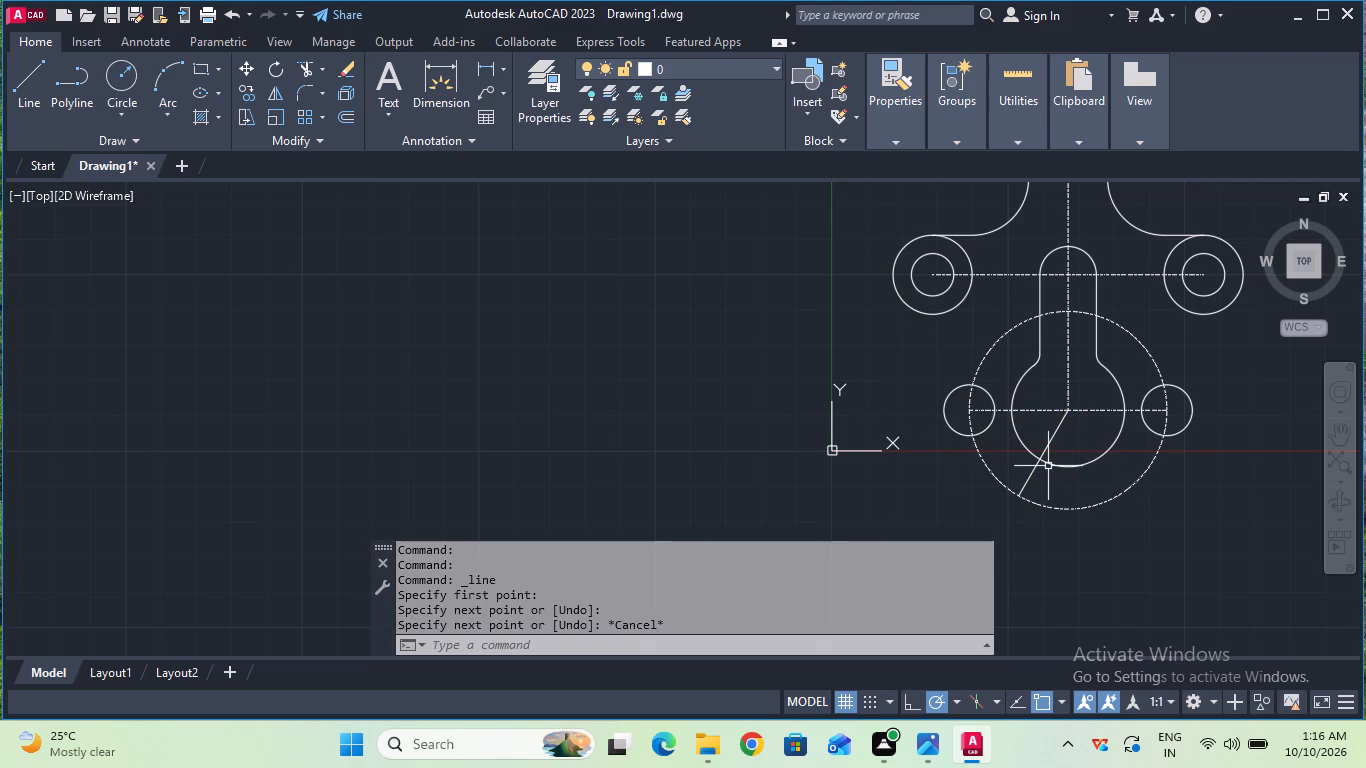
# Change the linetype of the angled line running from the bottom circle's center to the lower left to CENTER.
pyautogui.scroll(2, 1053, 462)
pyautogui.click(1032, 418)
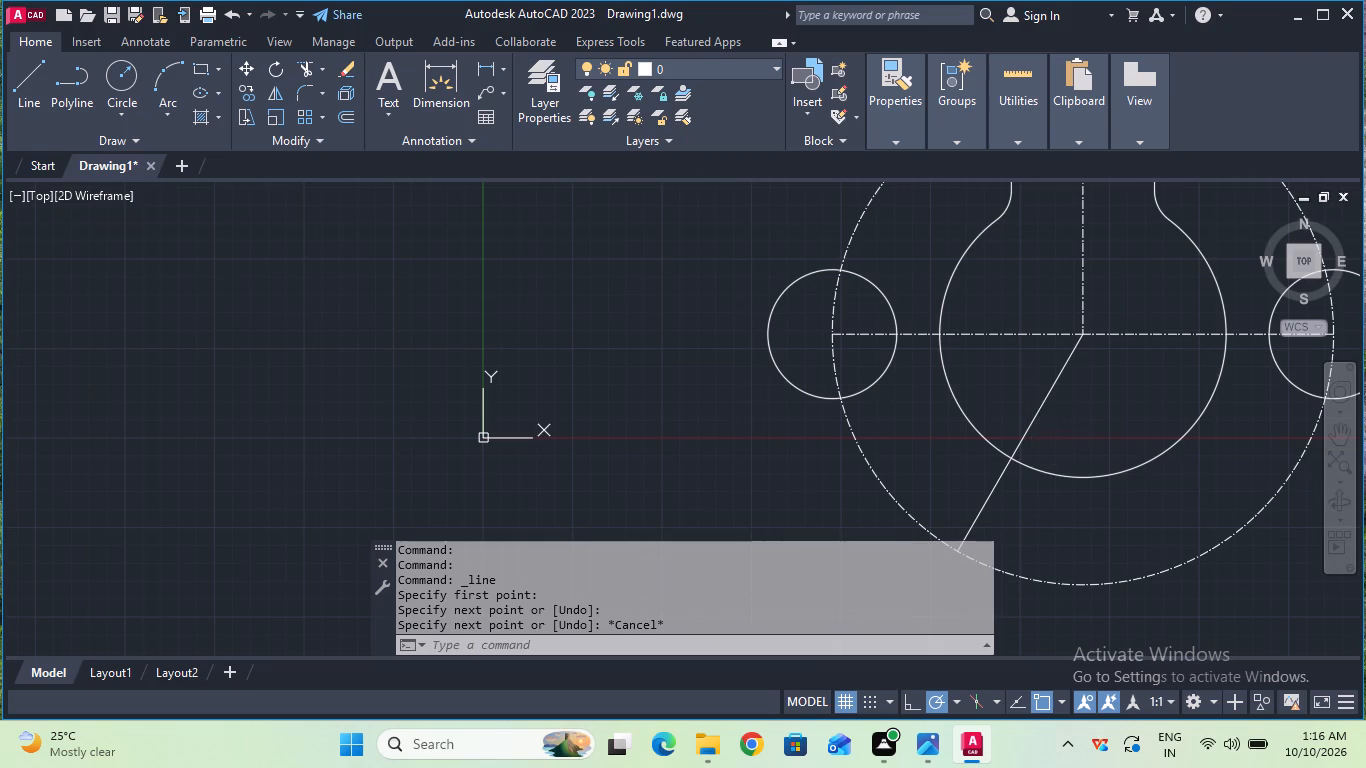
pyautogui.press('p')
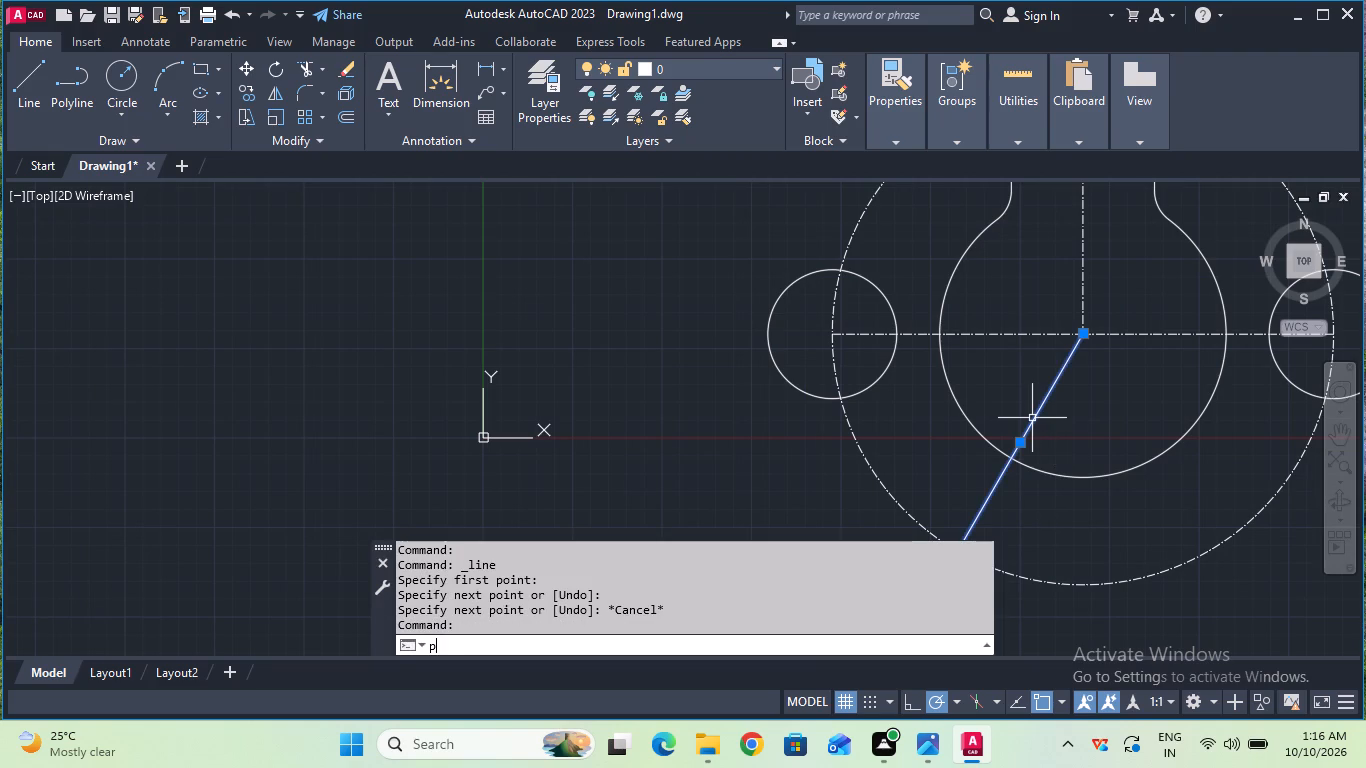
pyautogui.press('r')
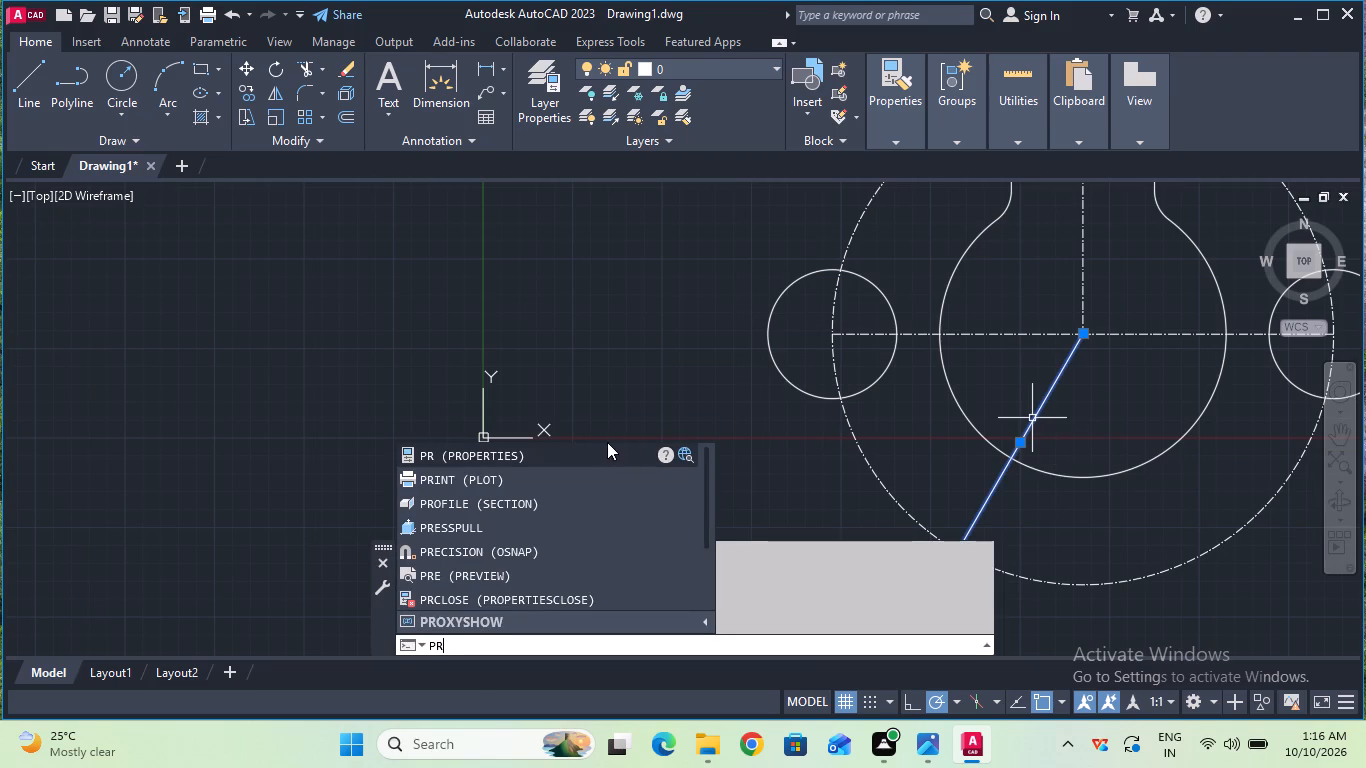
pyautogui.click(600, 443)
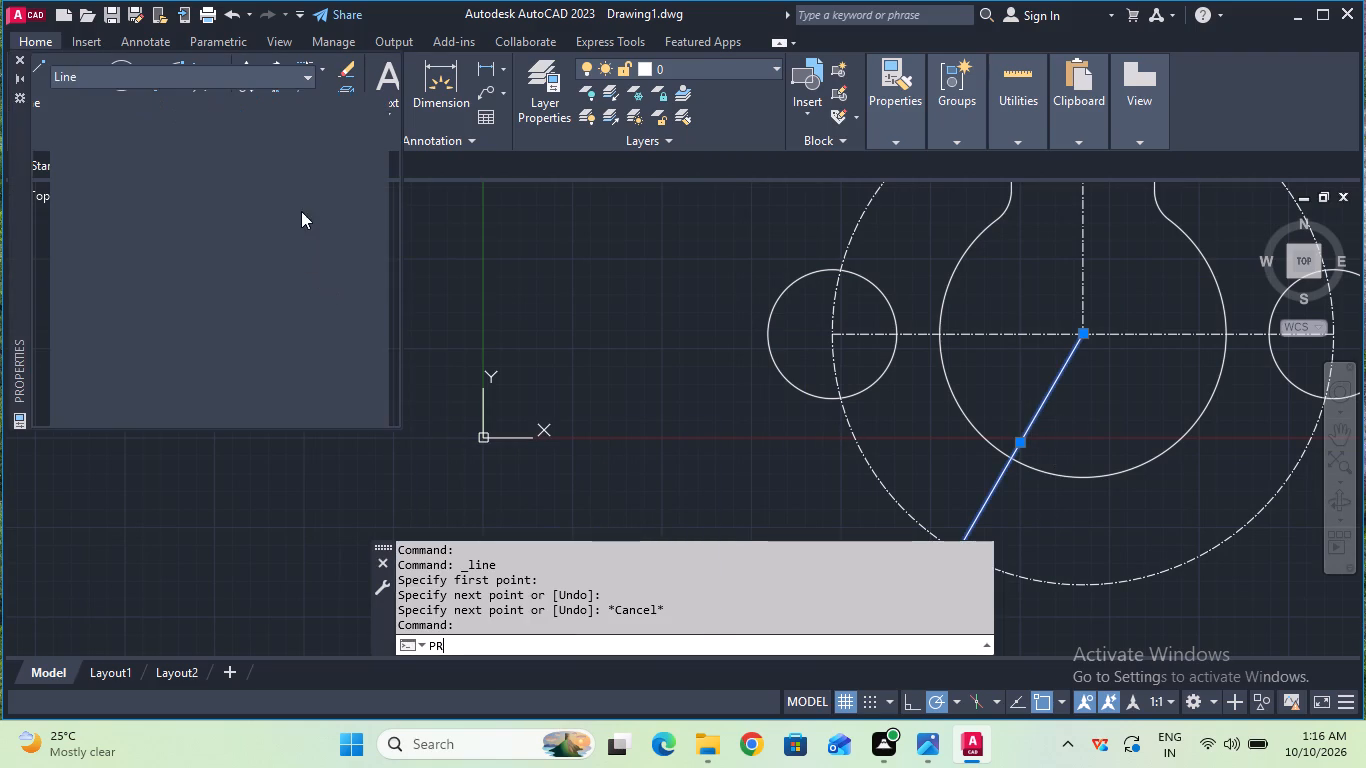
pyautogui.click(312, 163)
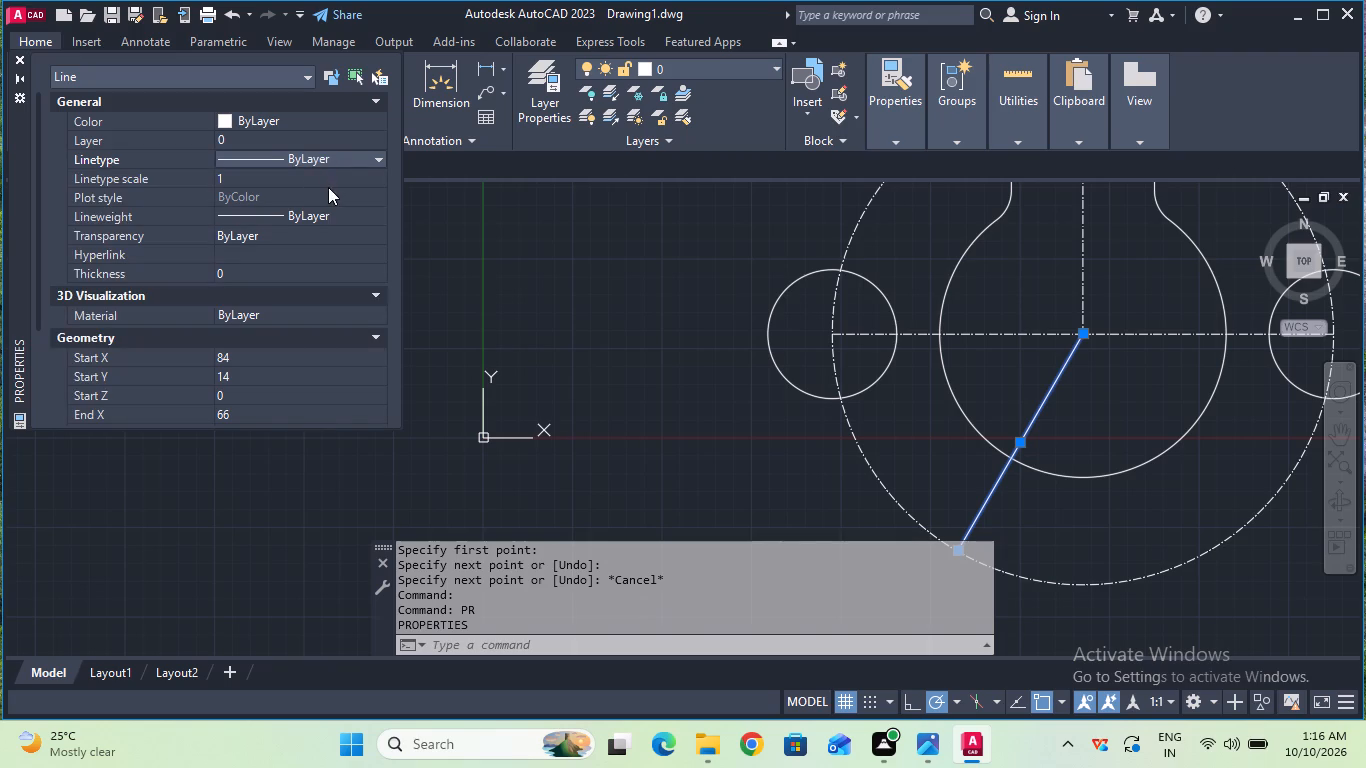
pyautogui.click(334, 165)
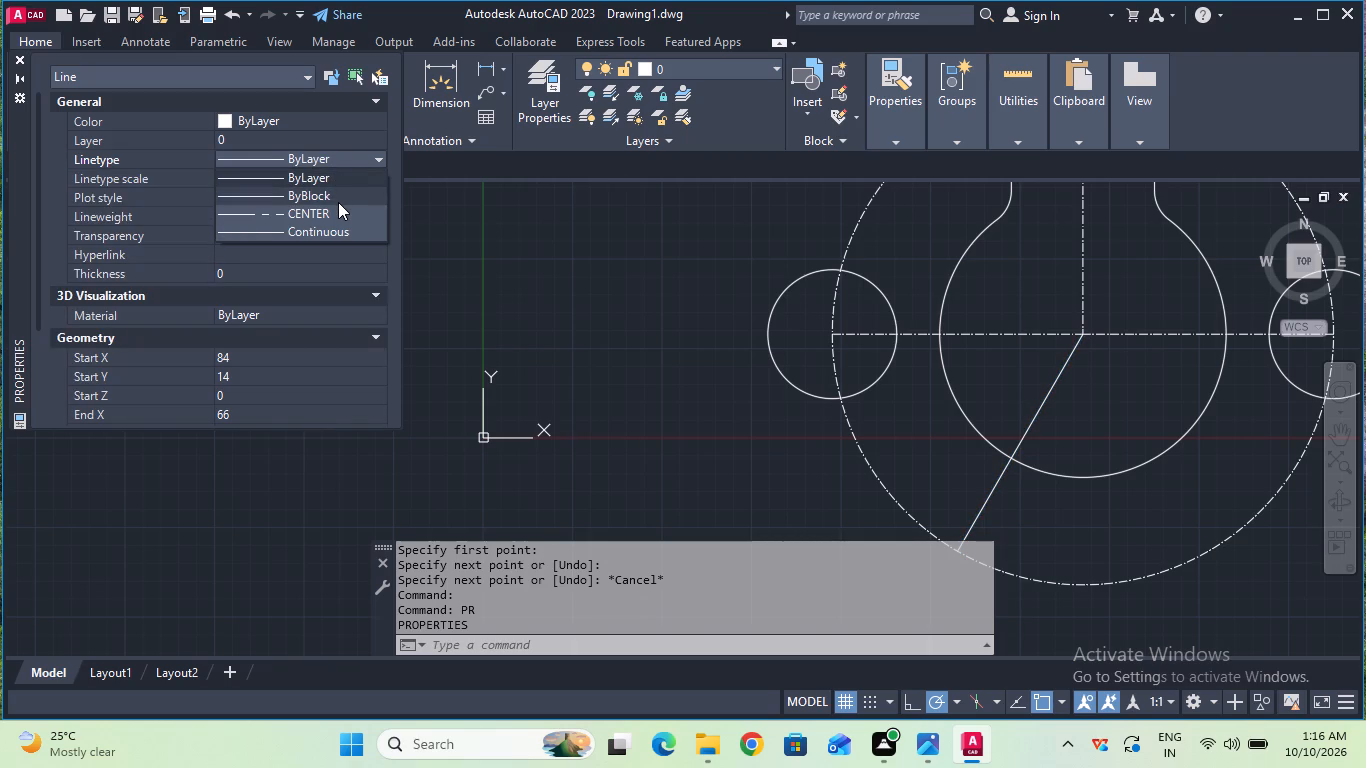
pyautogui.click(338, 207)
pyautogui.press('Escape')
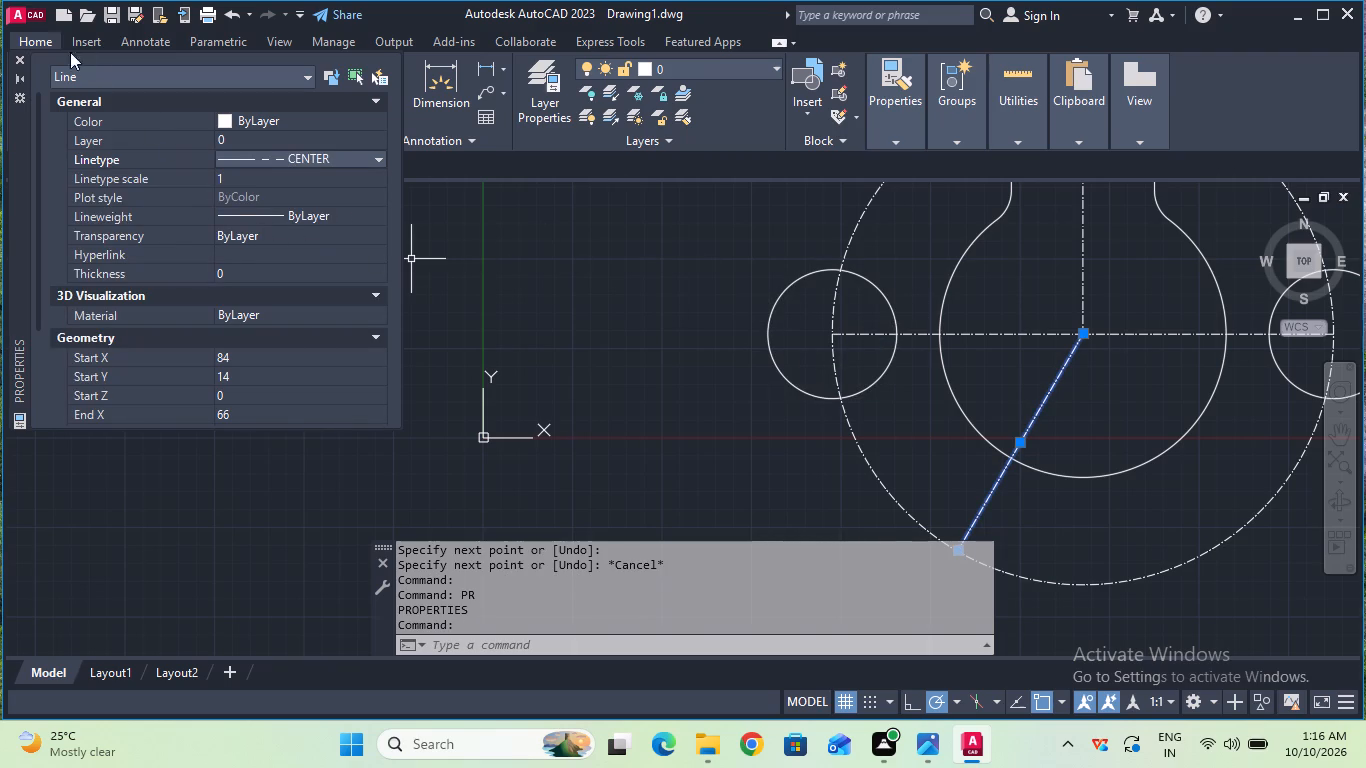
pyautogui.click(26, 64)
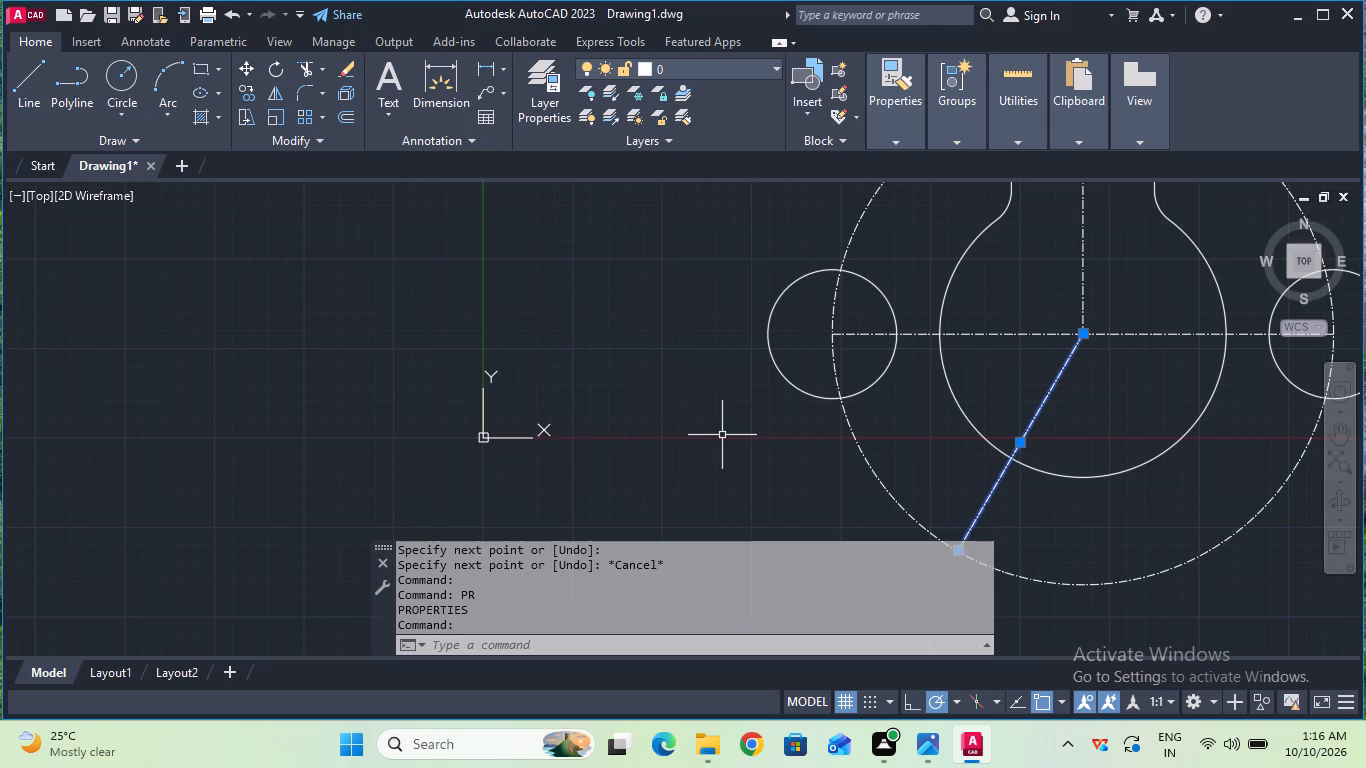
pyautogui.press('Escape')
# With CENTER as the current linetype, draw a line from the bottom circle's center along the steeper lower-right tracking direction to the 35 mm radius circle.
pyautogui.moveTo(839, 459); pyautogui.dragTo(803, 461, button='middle')
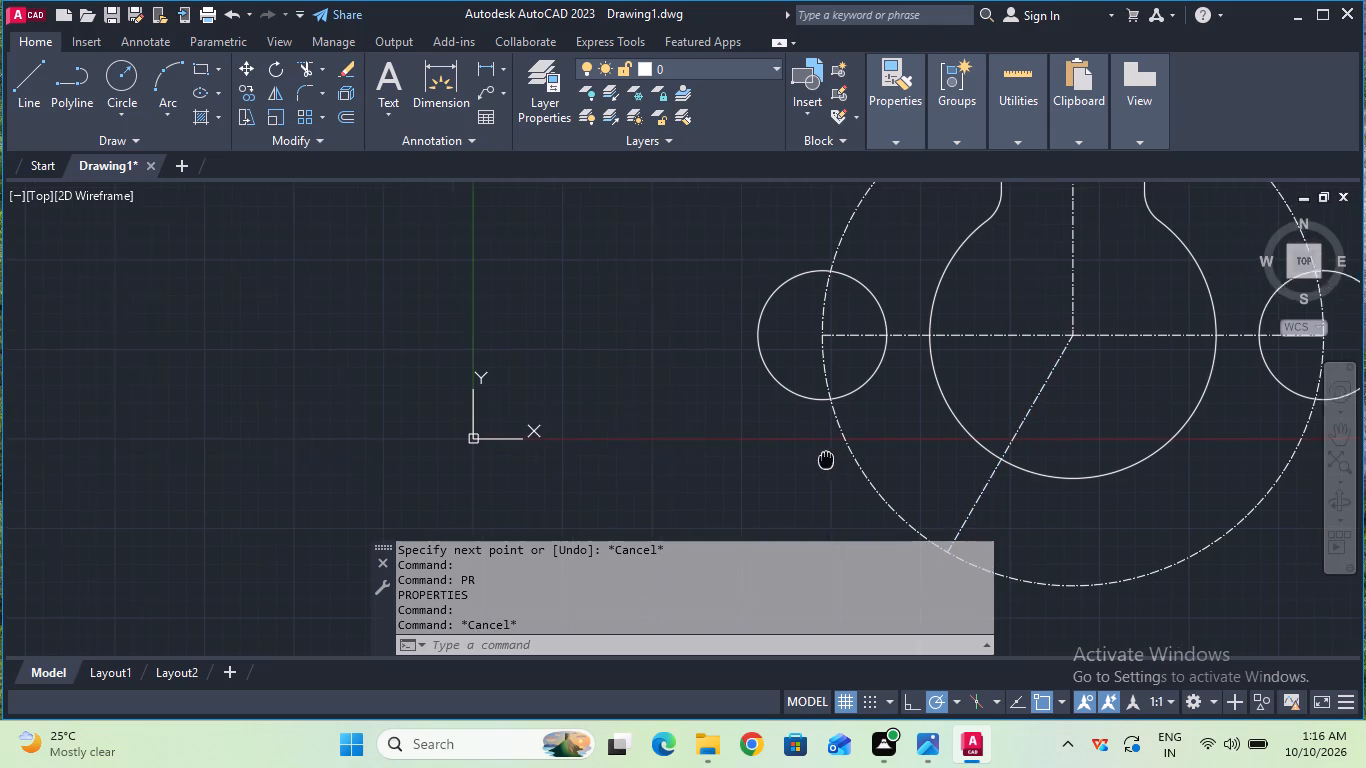
pyautogui.moveTo(803, 461); pyautogui.dragTo(644, 461, button='middle')
pyautogui.scroll(-1, 644, 461)
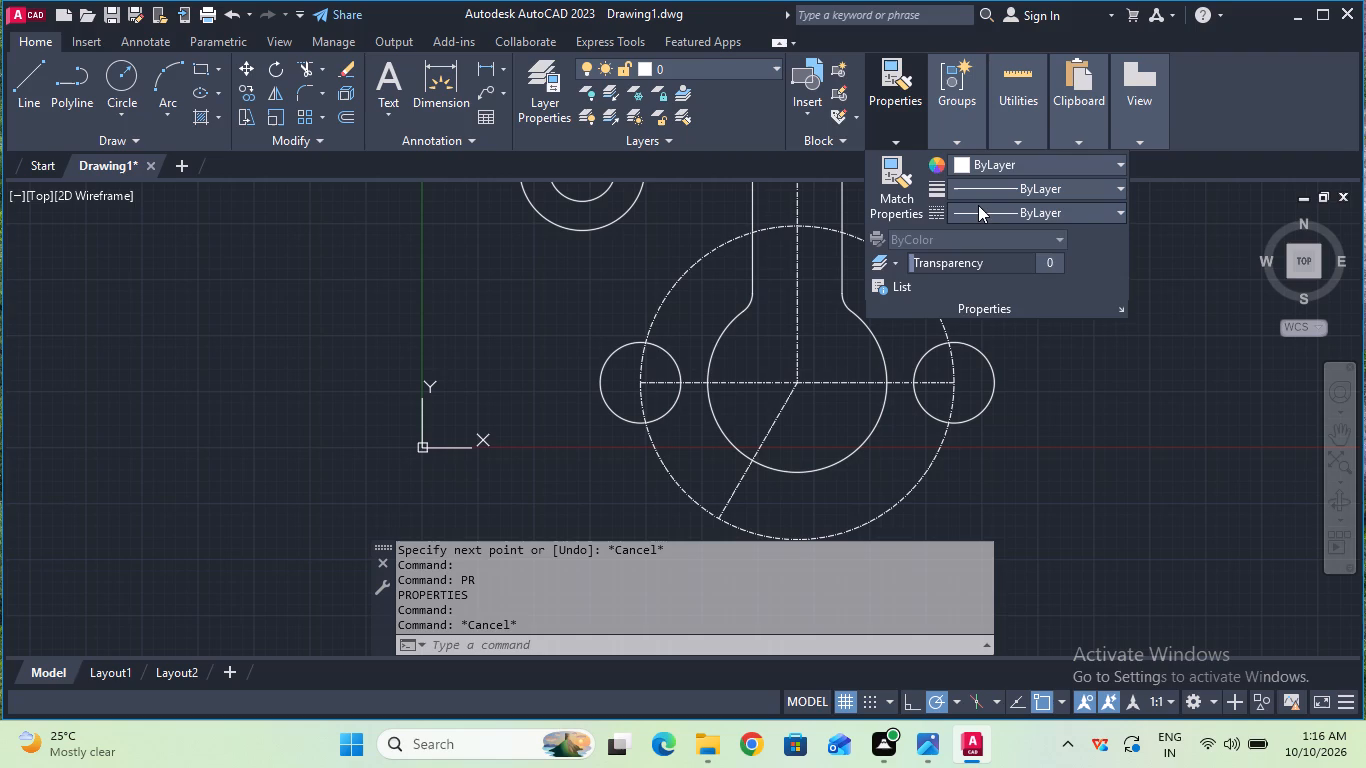
pyautogui.click(978, 205)
pyautogui.click(1009, 292)
pyautogui.click(41, 86)
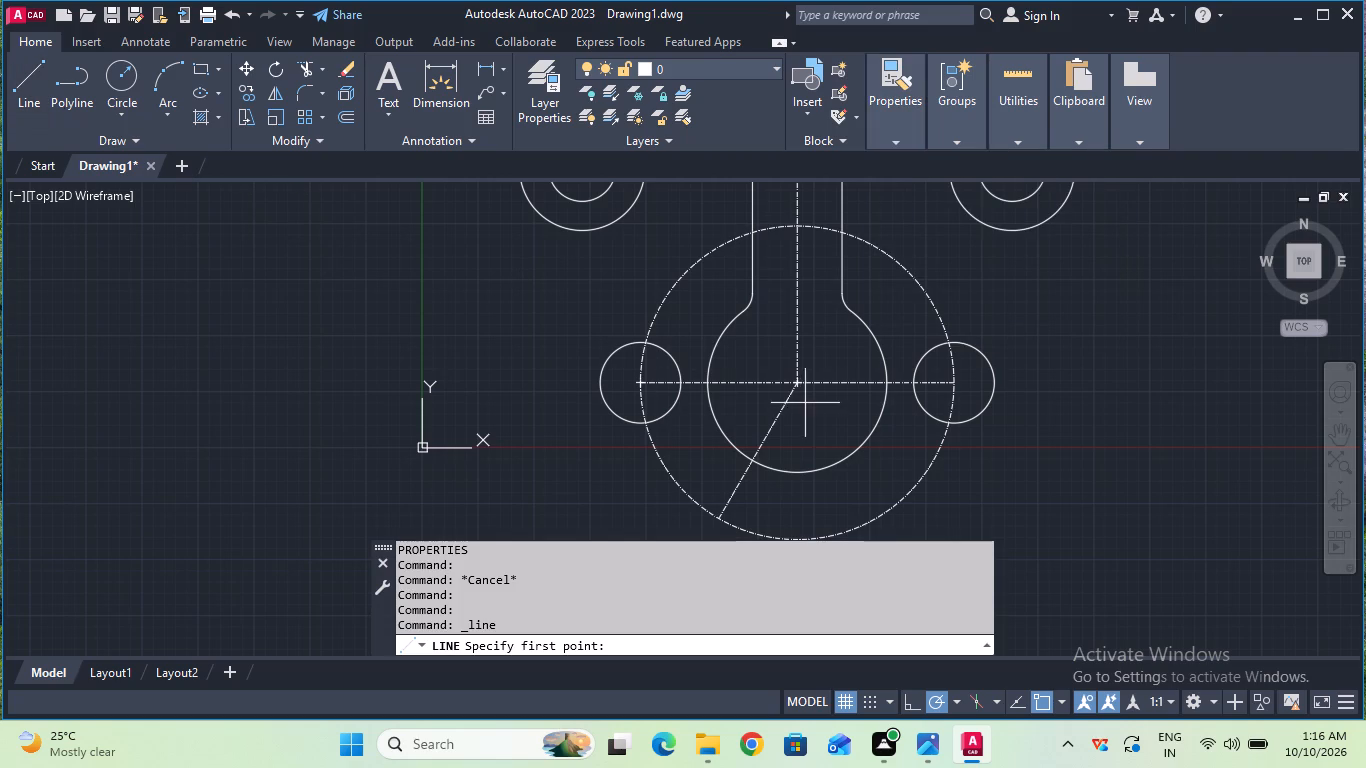
pyautogui.click(801, 386)
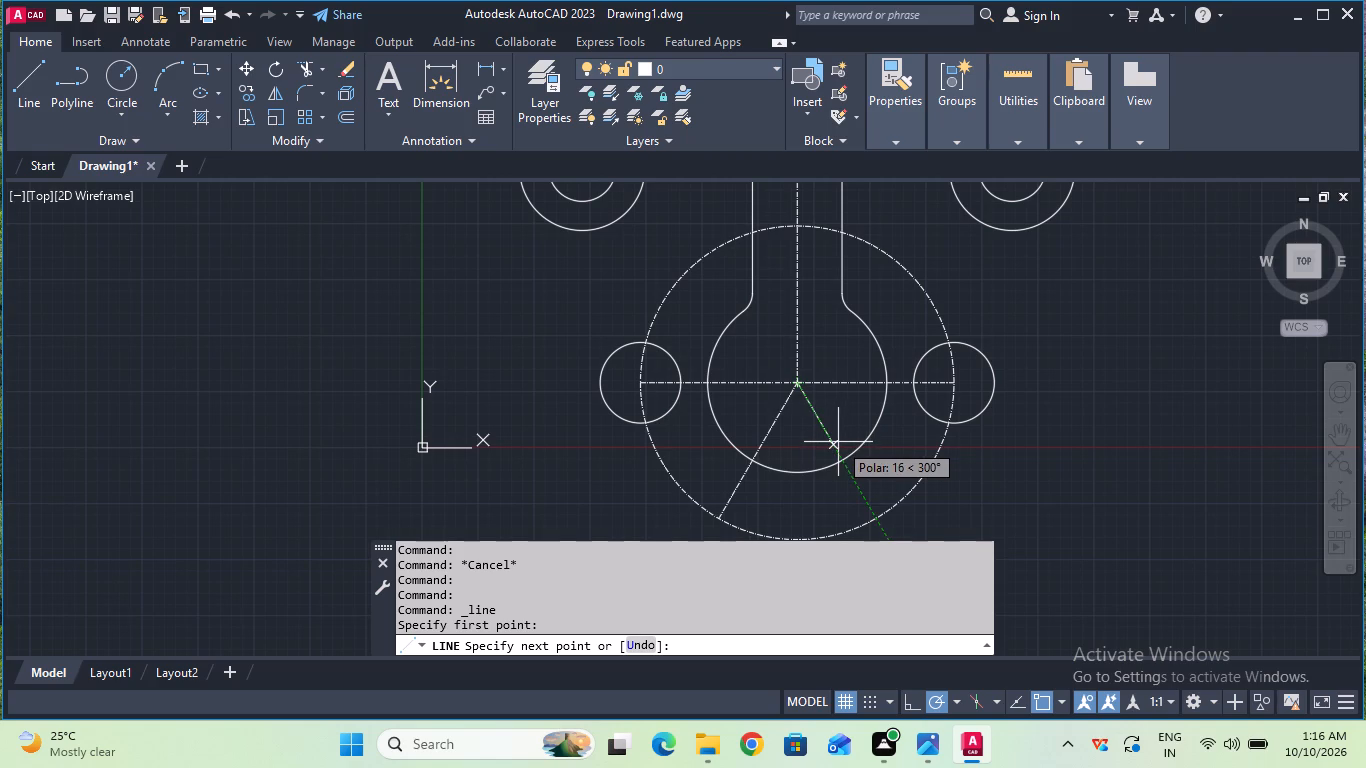
pyautogui.click(876, 519)
pyautogui.press('Escape')
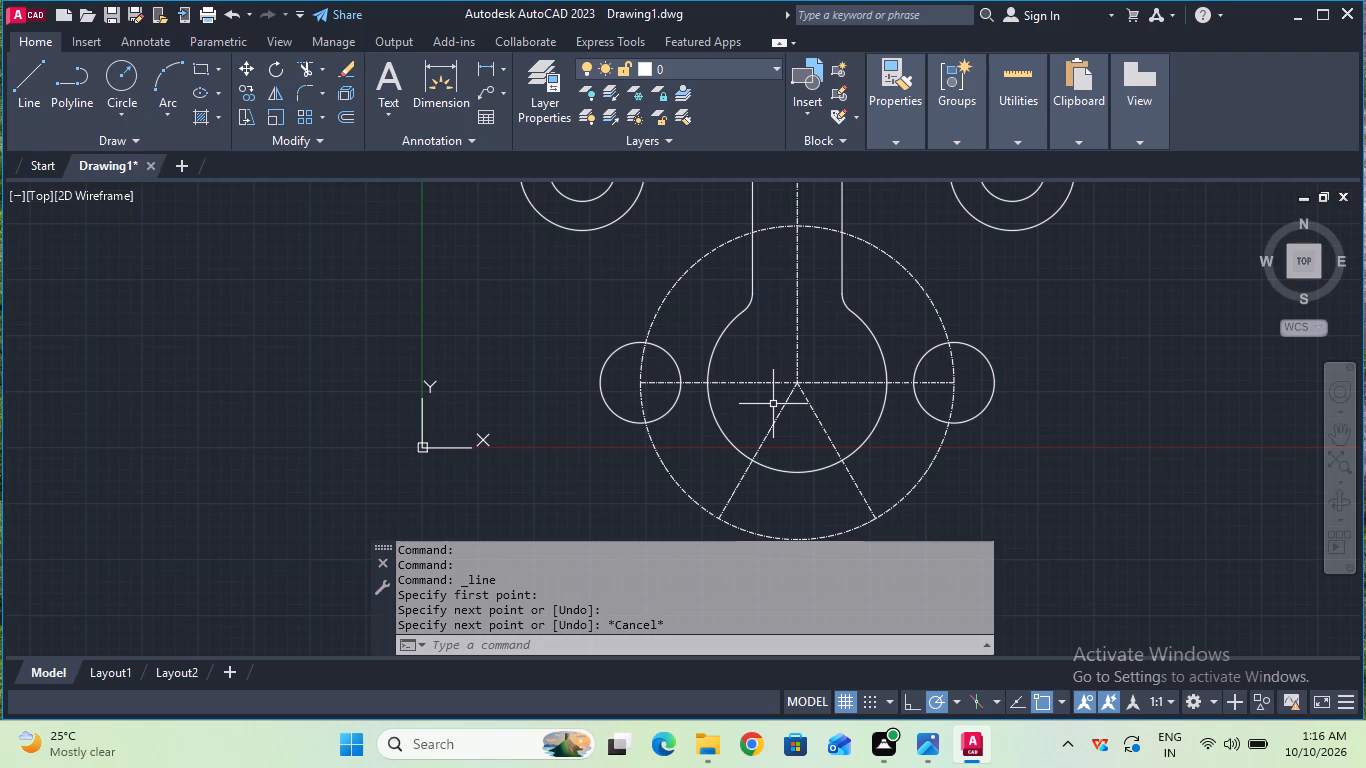
# Set the current linetype to ByLayer and draw a circle of radius 9 mm centred on the outer end of the lower-left angled centerline.
pyautogui.click(124, 90)
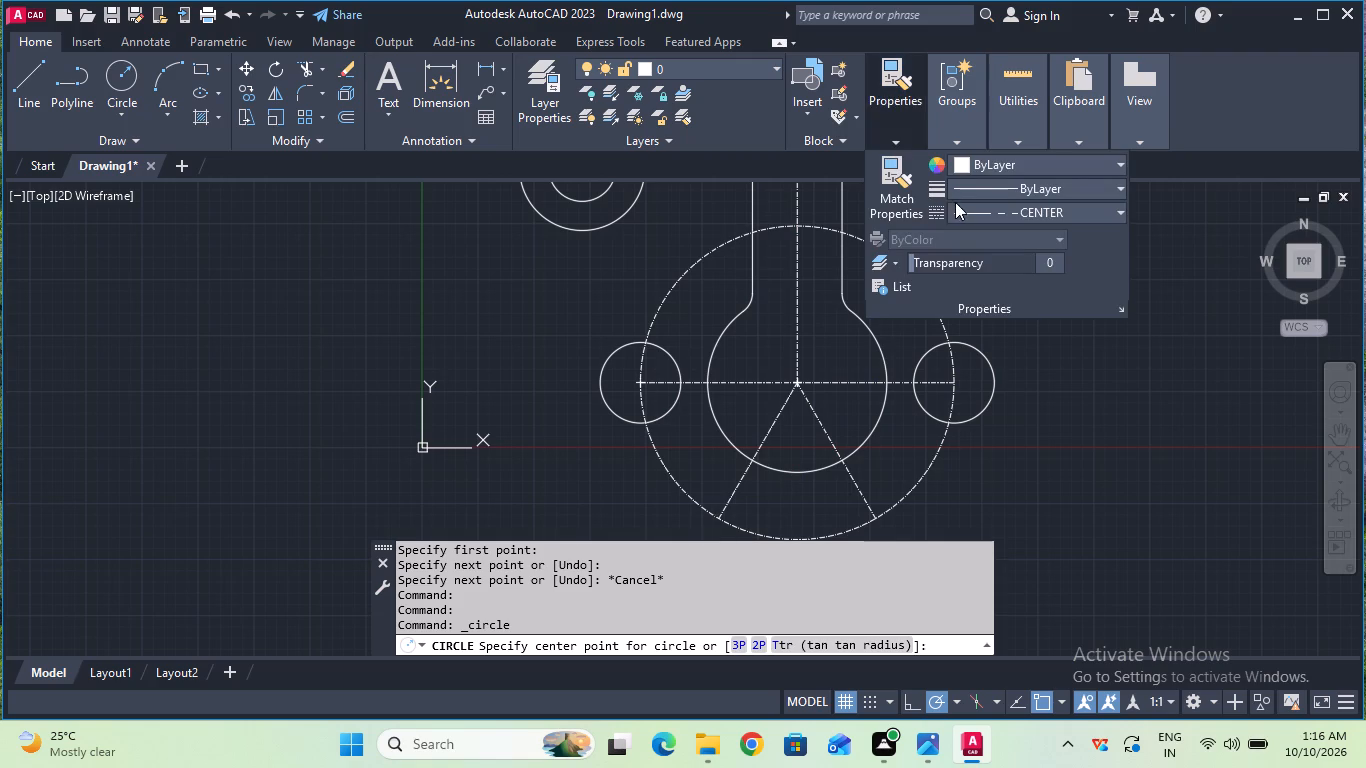
pyautogui.click(957, 205)
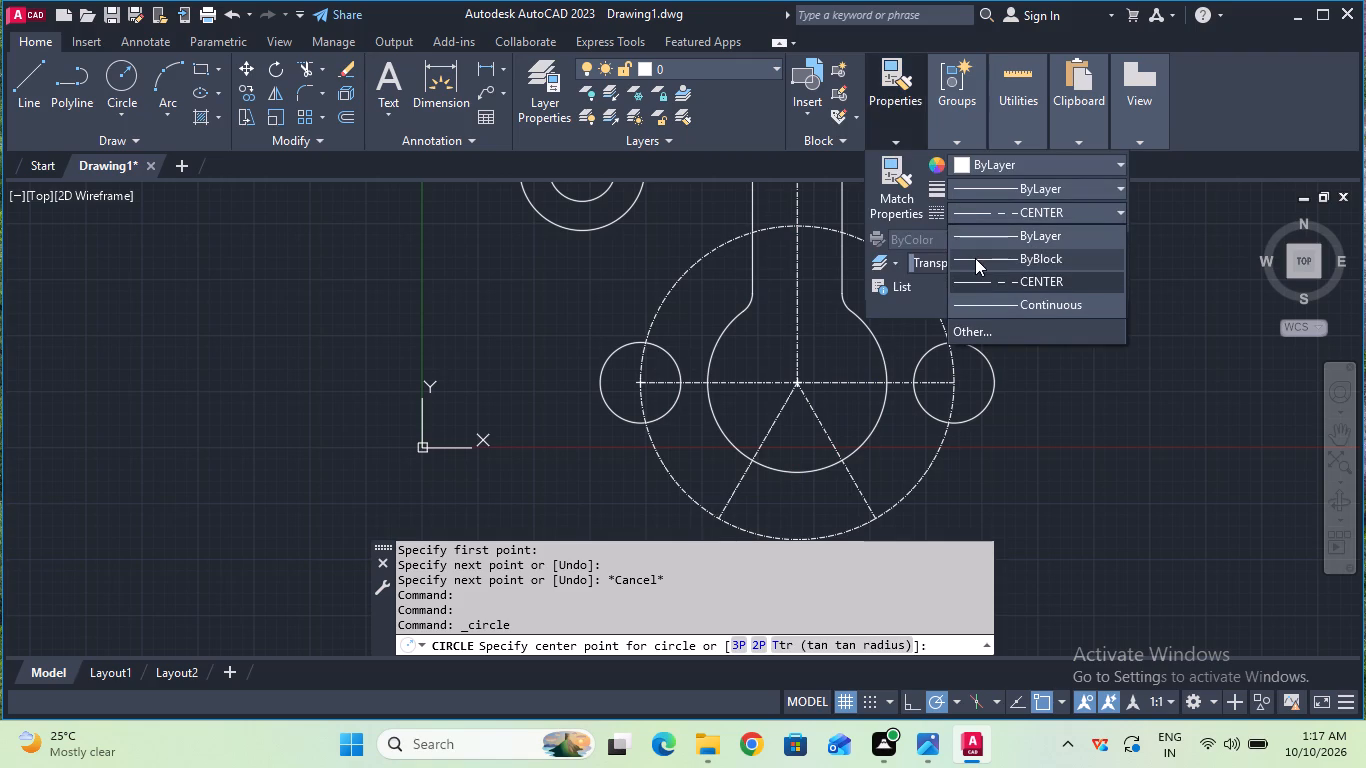
pyautogui.click(979, 239)
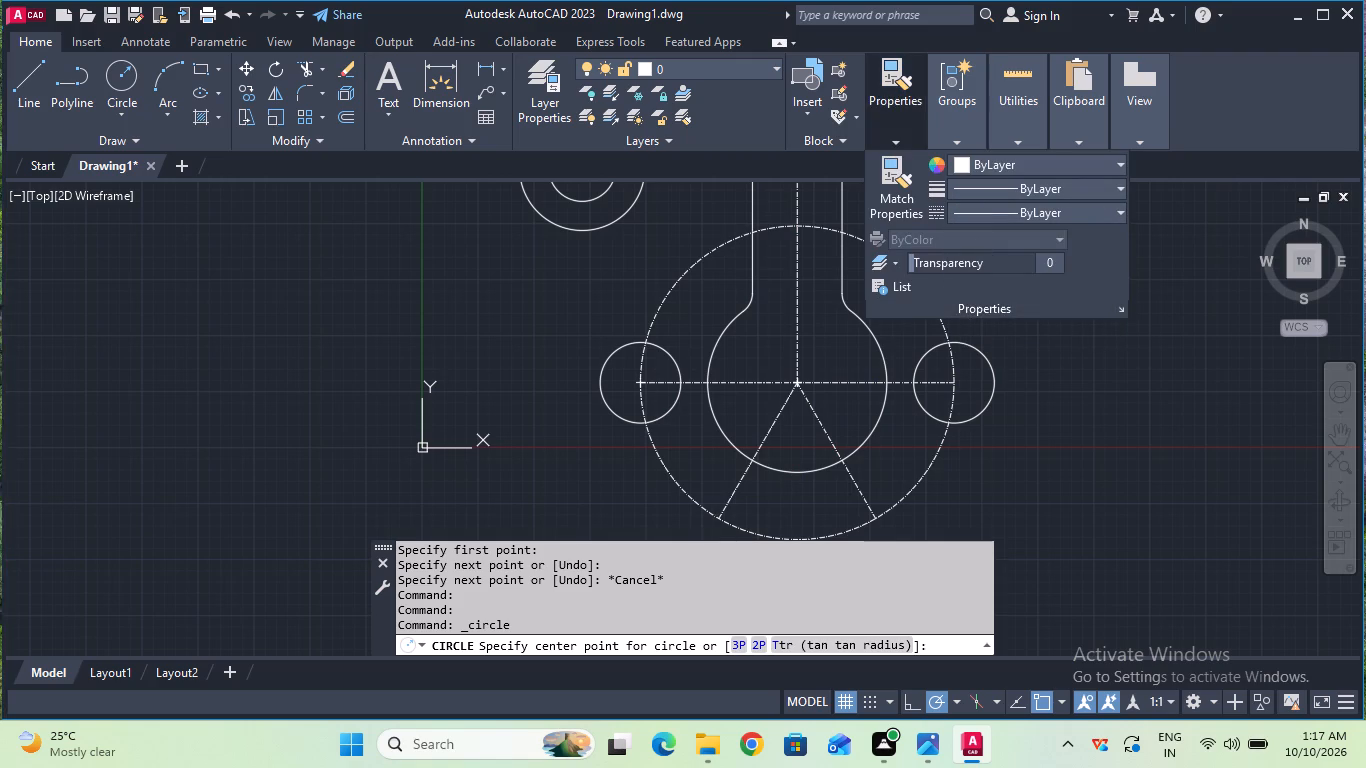
pyautogui.moveTo(1097, 452); pyautogui.dragTo(1095, 360, button='middle')
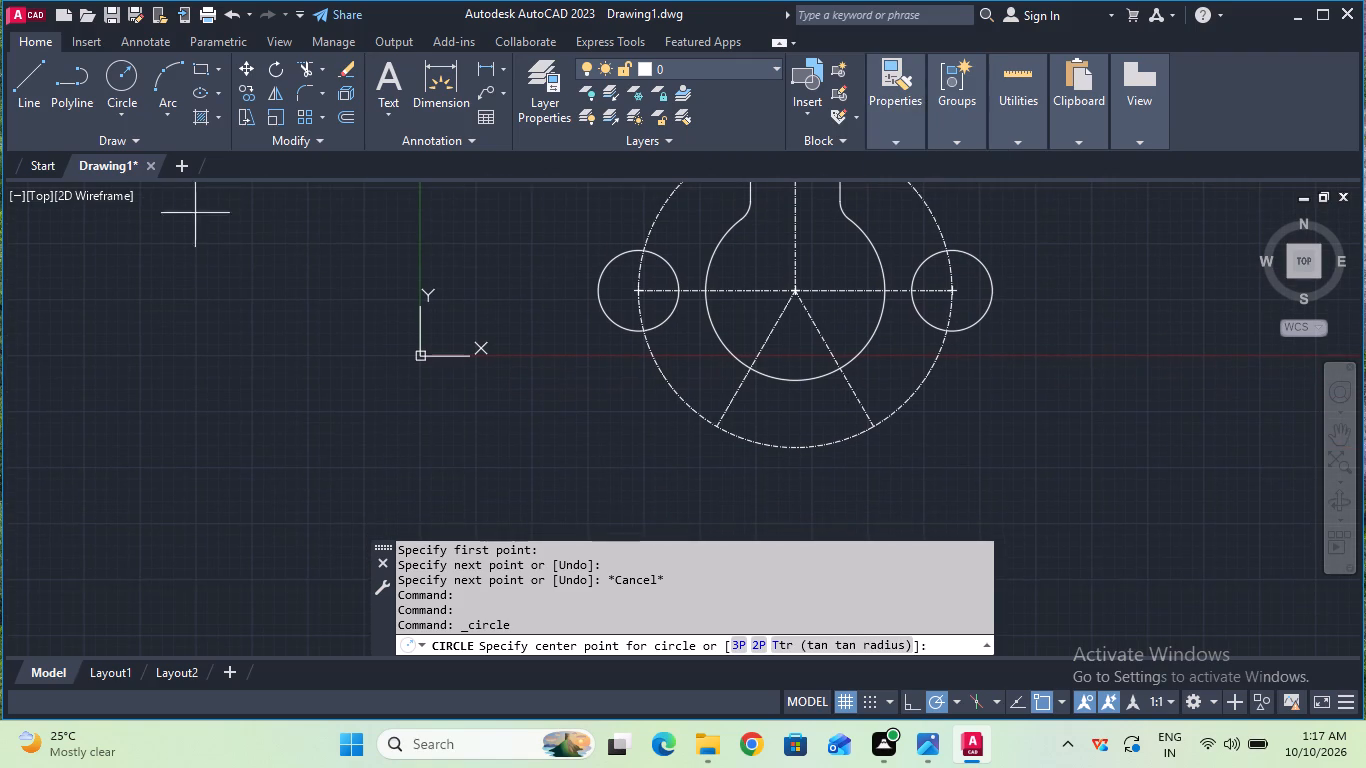
pyautogui.click(118, 91)
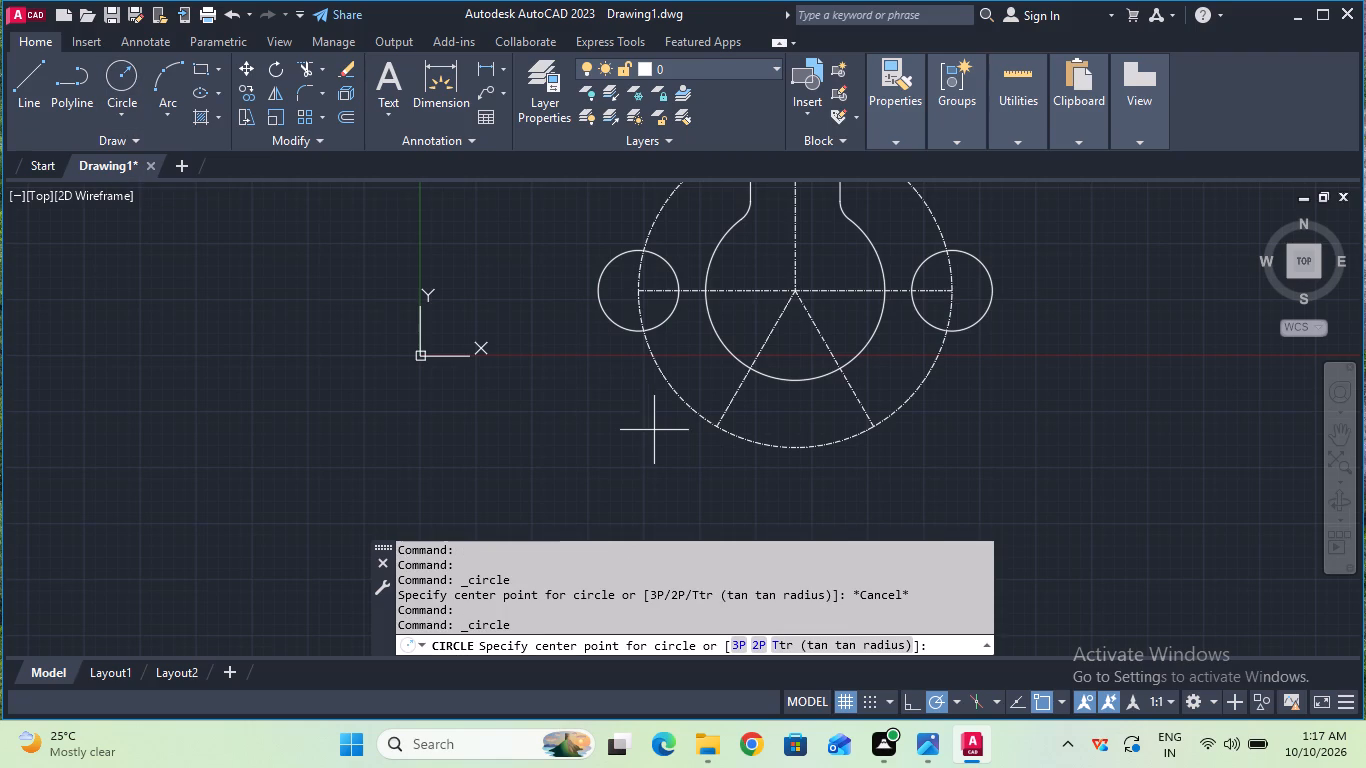
pyautogui.click(713, 429)
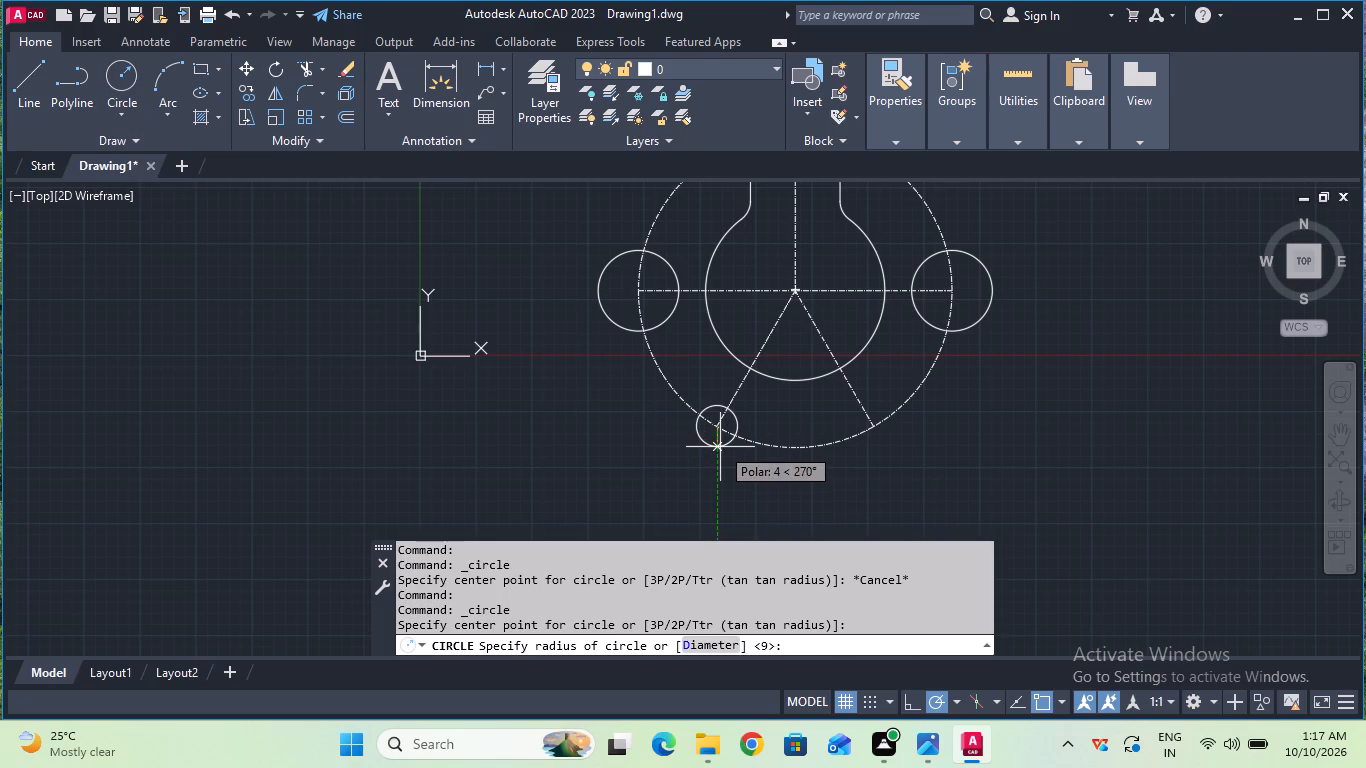
pyautogui.press('9')
pyautogui.press('Return')
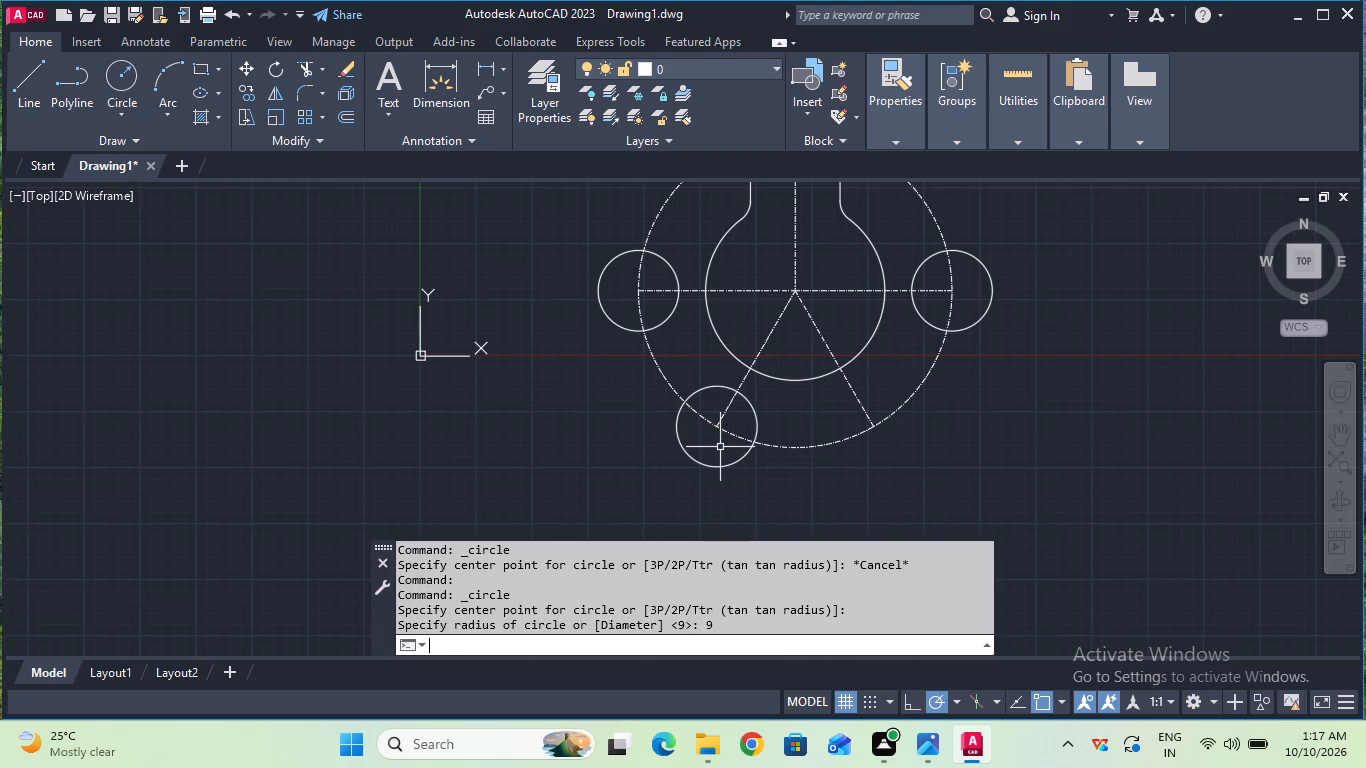
# Draw a circle of radius 9 mm centred on the outer end of the lower-right angled centerline.
pyautogui.click(118, 92)
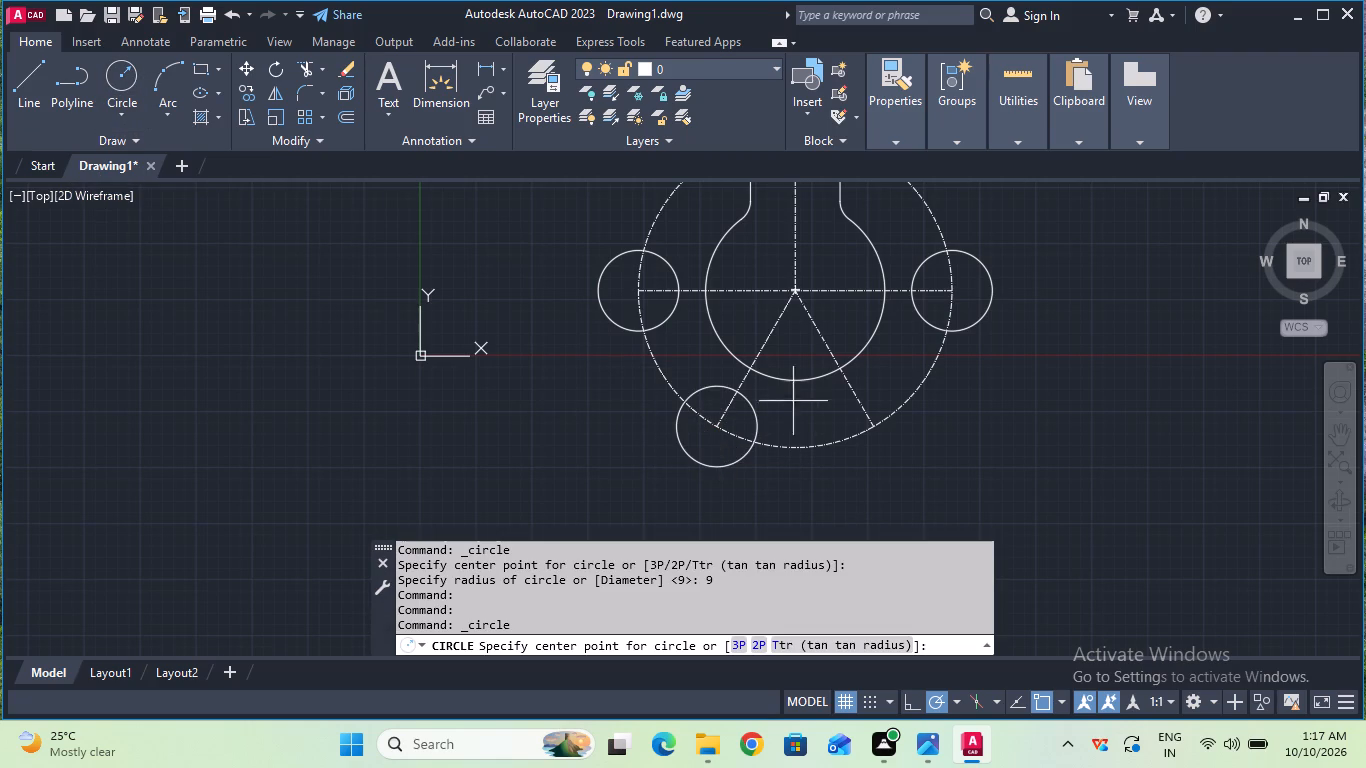
pyautogui.click(875, 430)
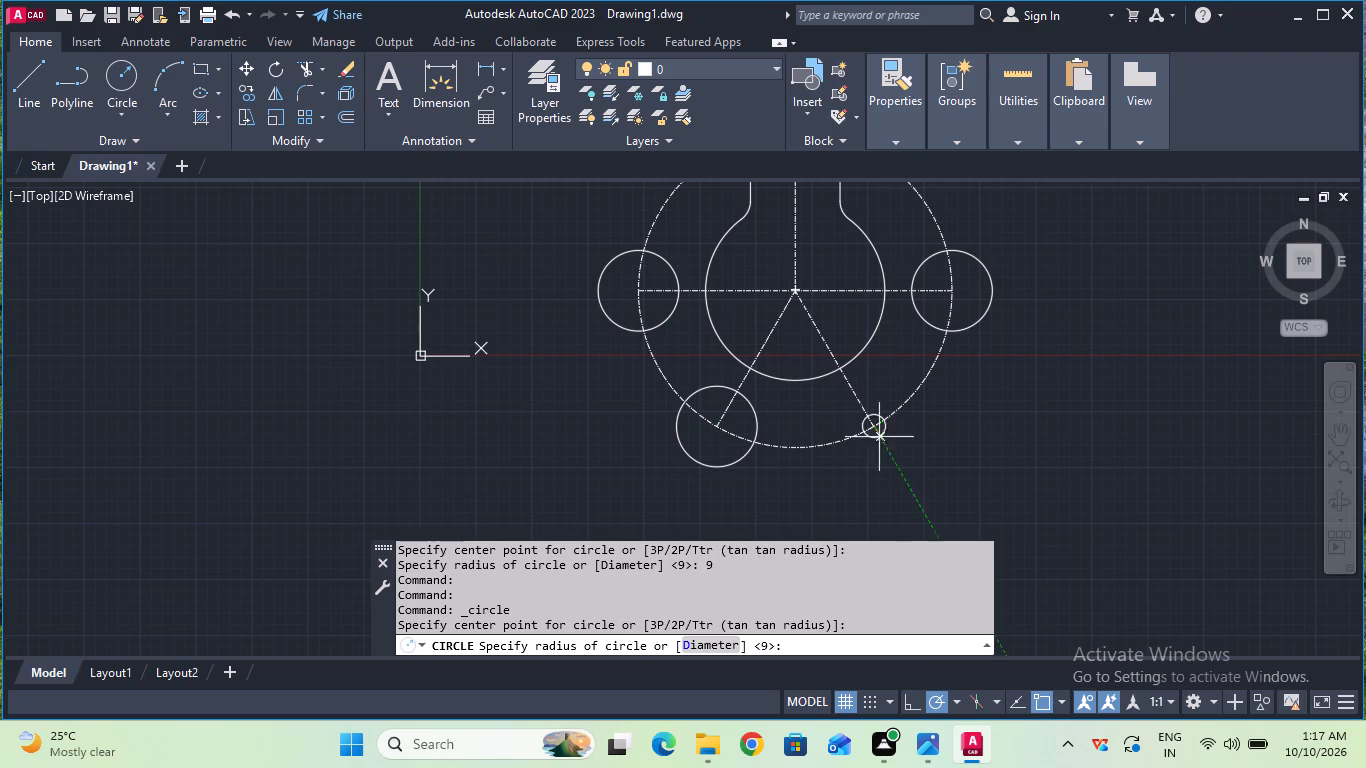
pyautogui.press('9')
pyautogui.press('Return')
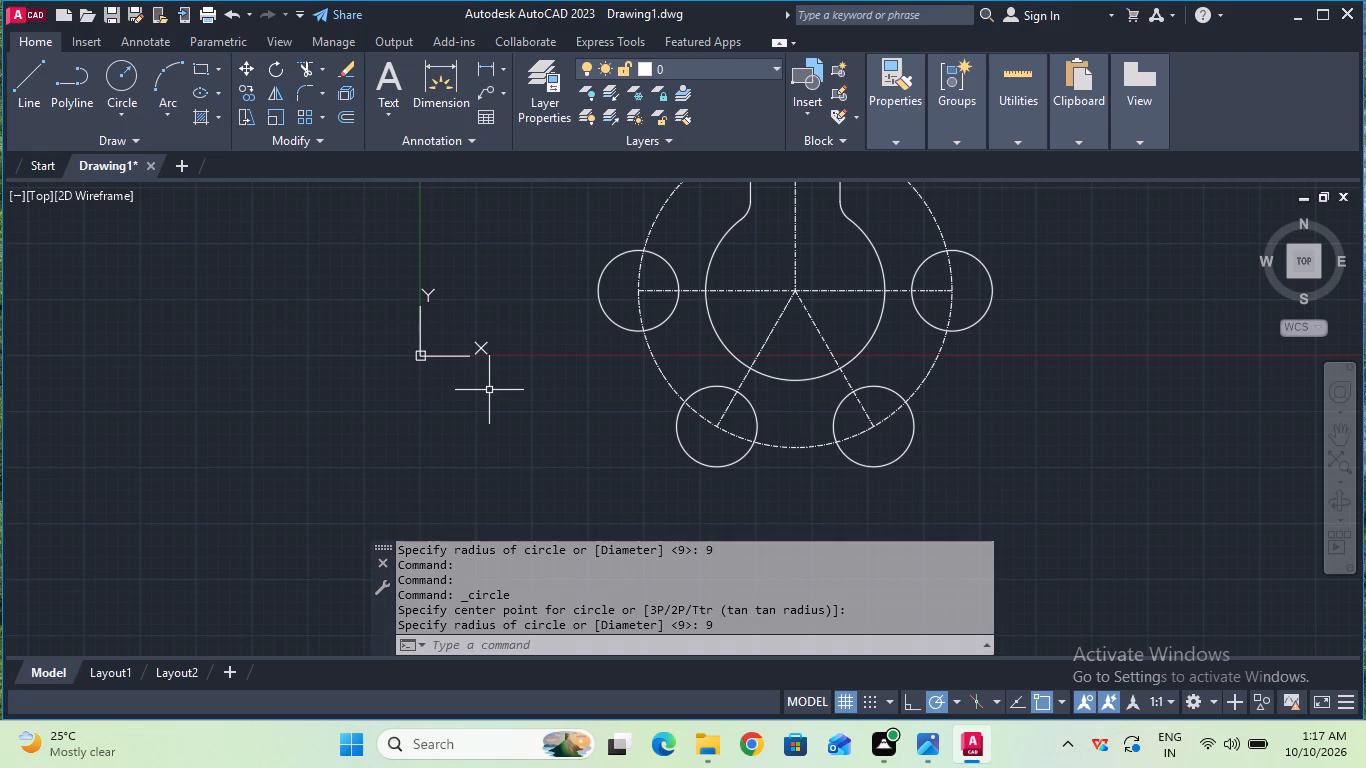
# Trim the 35 mm radius centerline circle's upper-left and upper-right arcs between the horizontal centerline's ends and the slot's sides.
pyautogui.scroll(-1, 488, 390)
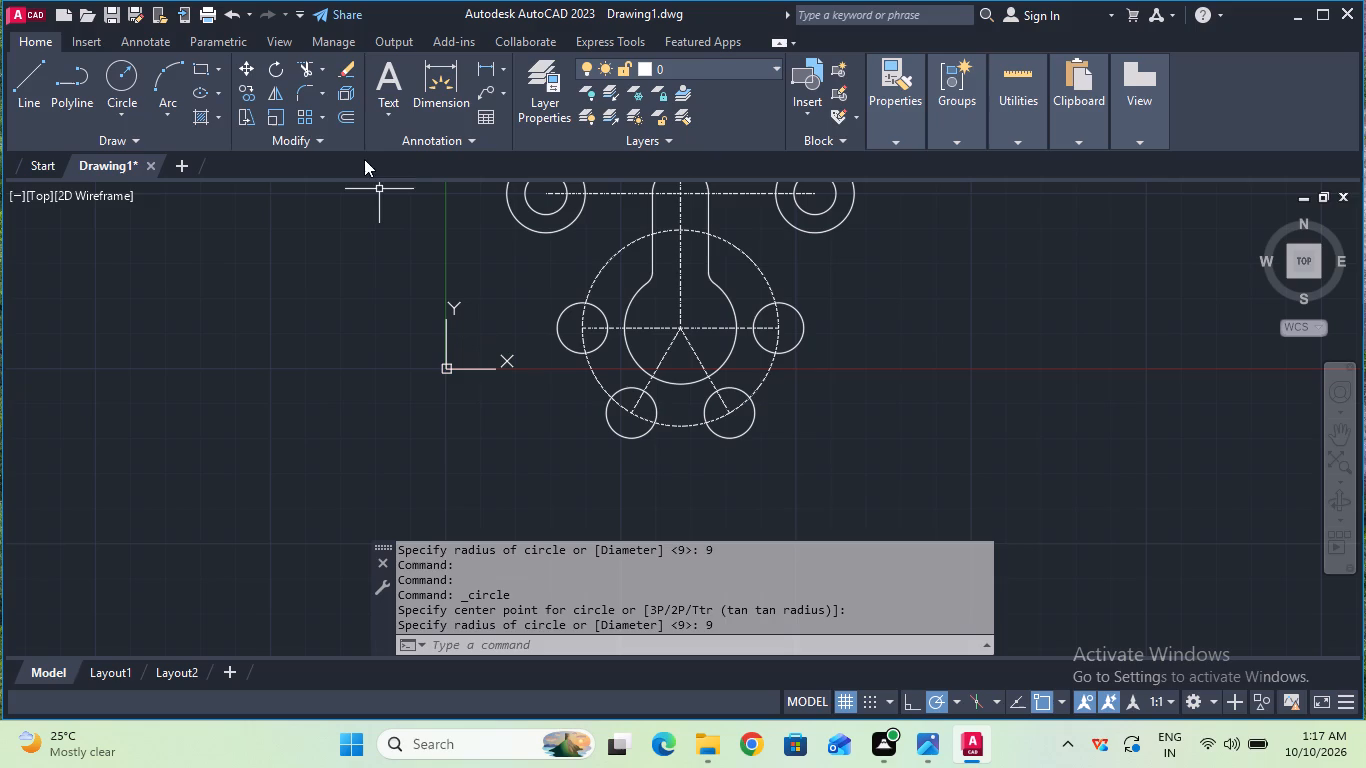
pyautogui.click(310, 73)
pyautogui.click(598, 280)
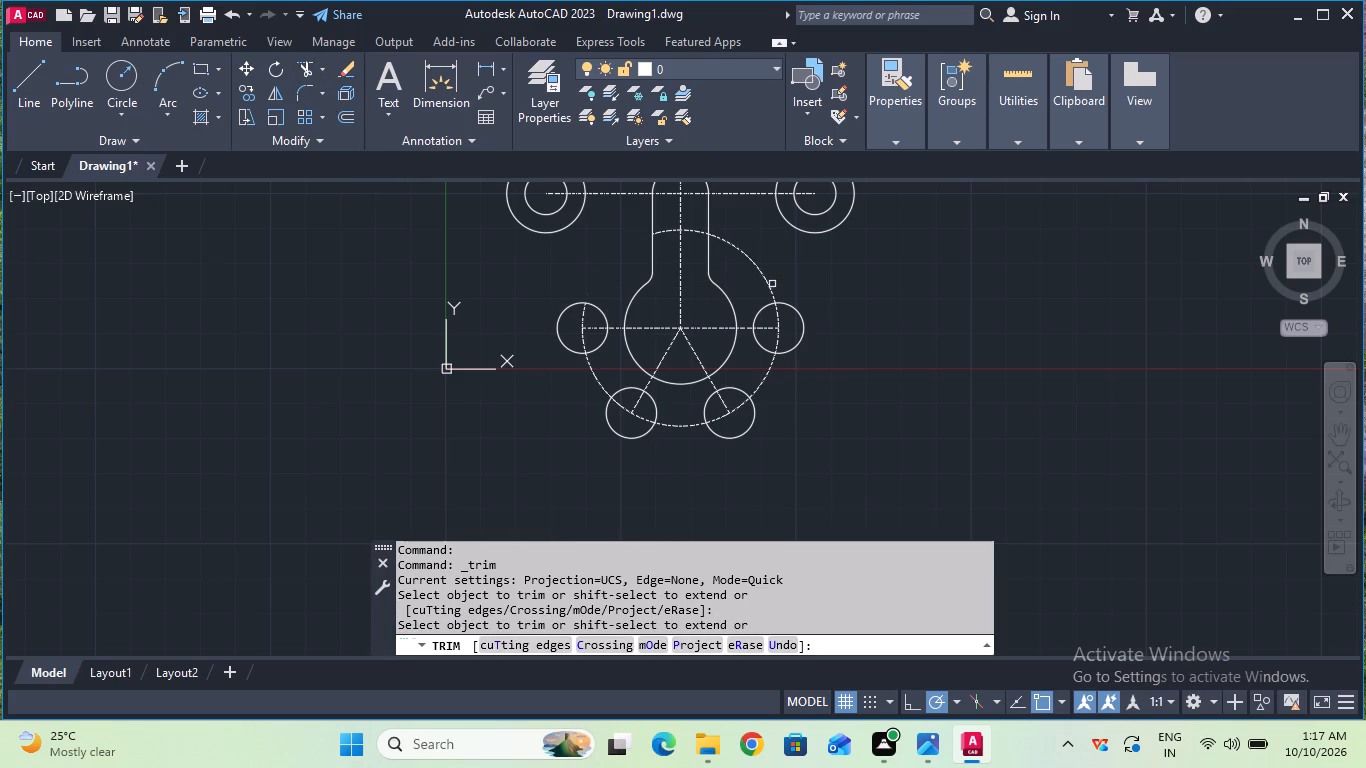
pyautogui.click(771, 284)
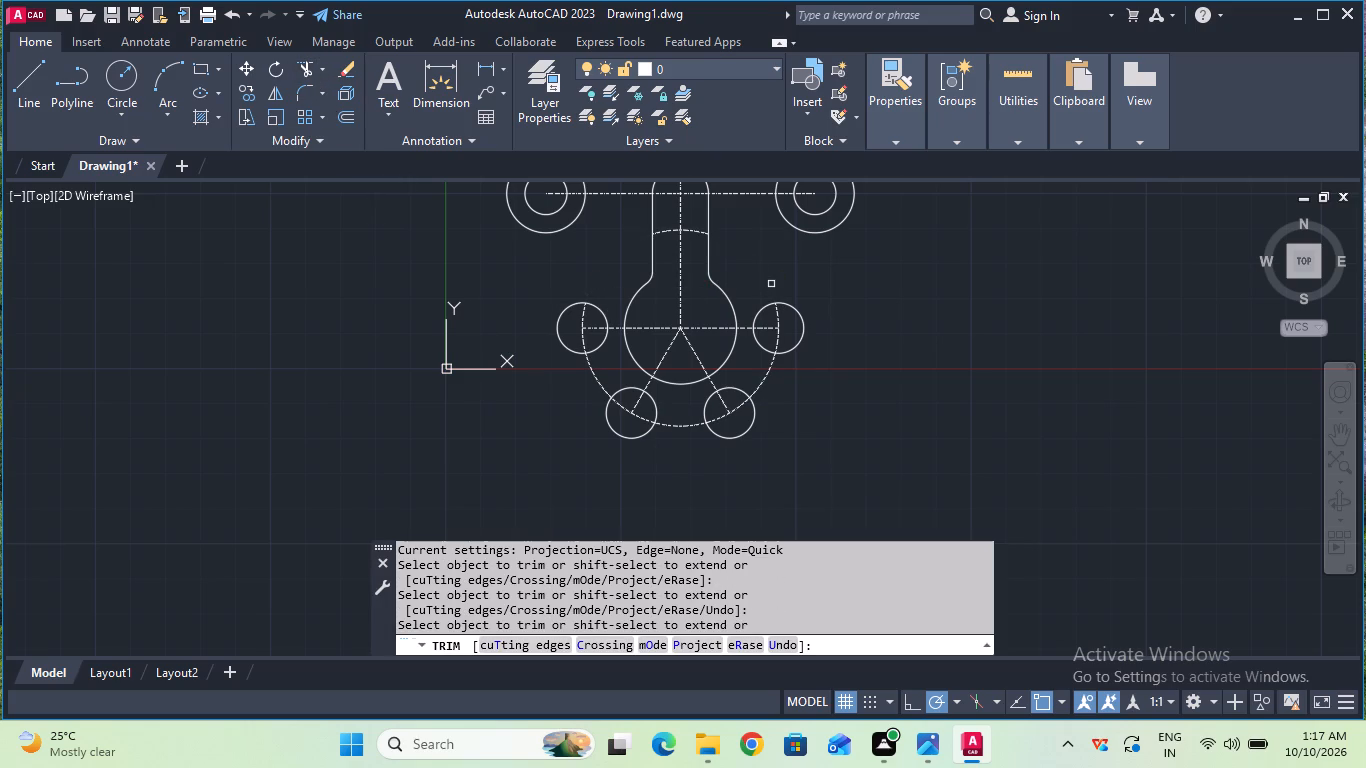
pyautogui.press('Escape')
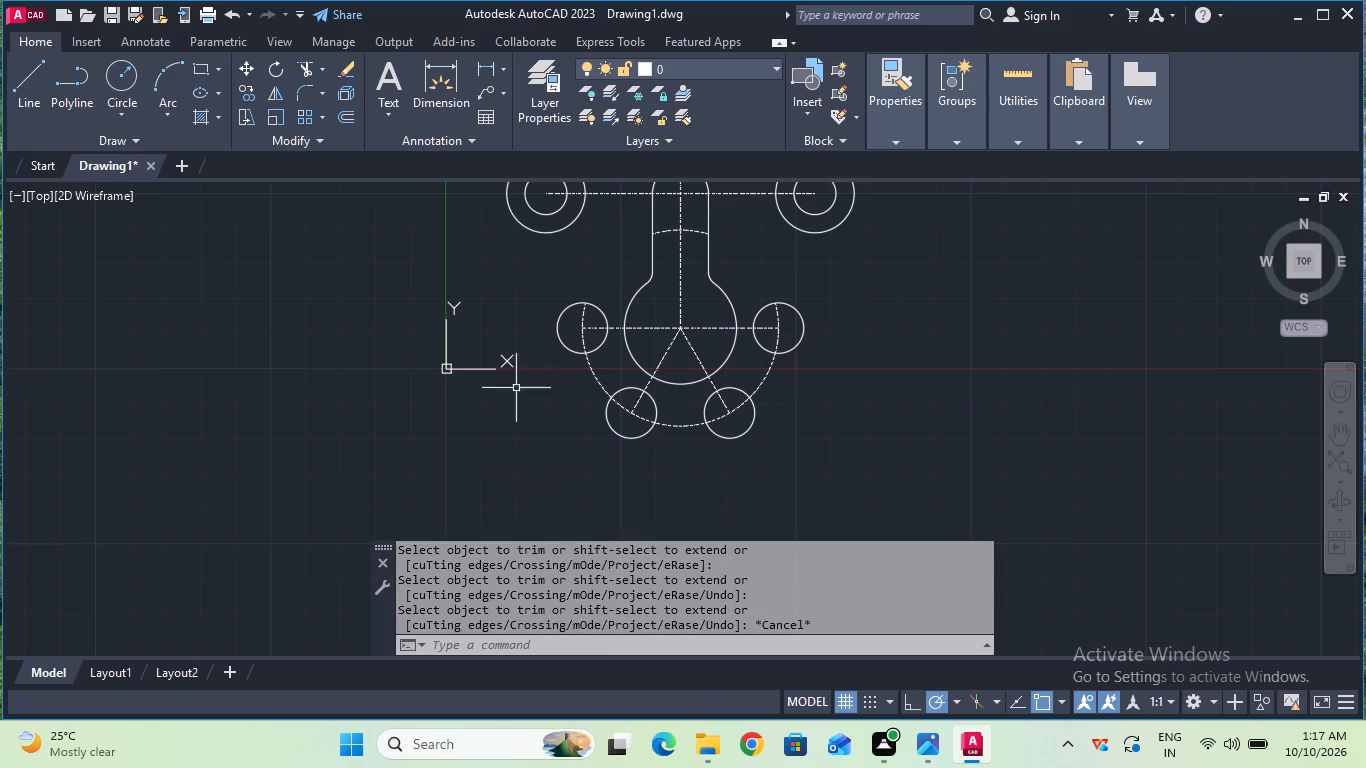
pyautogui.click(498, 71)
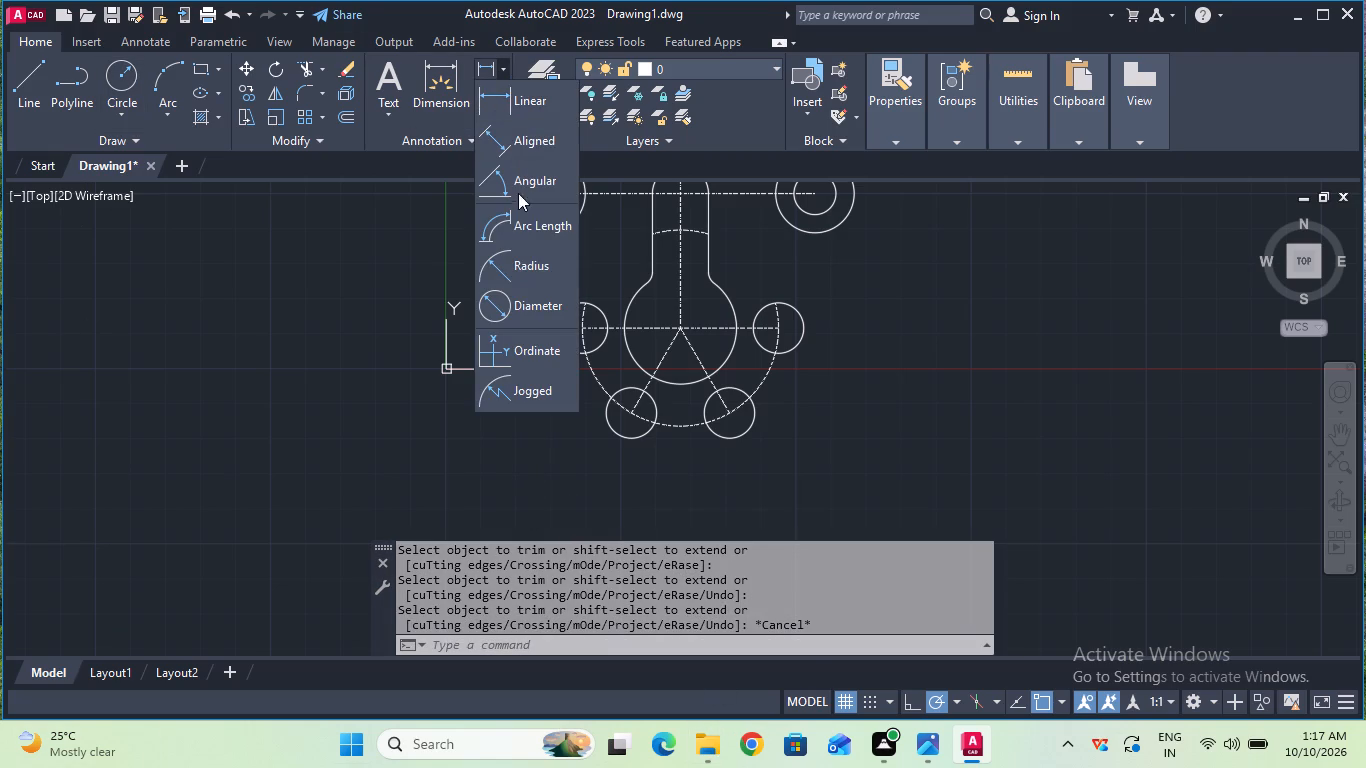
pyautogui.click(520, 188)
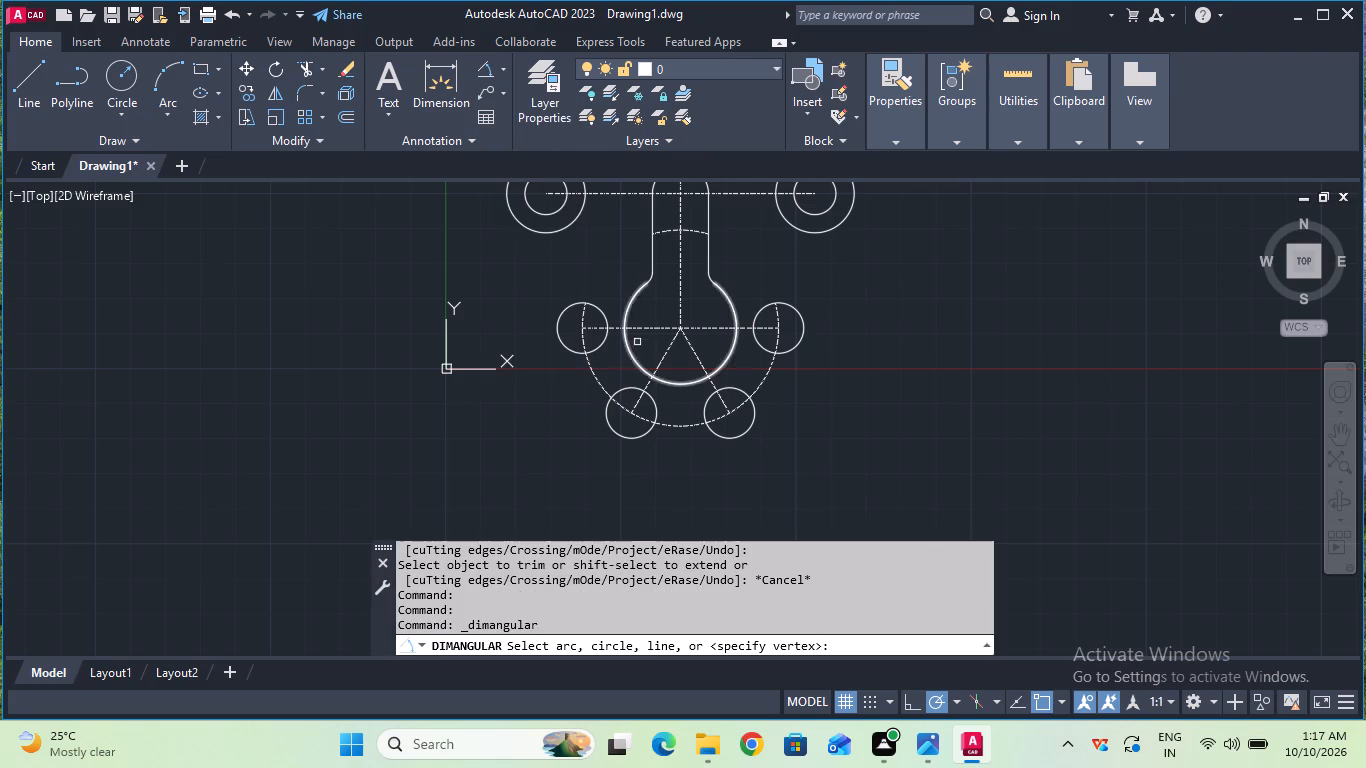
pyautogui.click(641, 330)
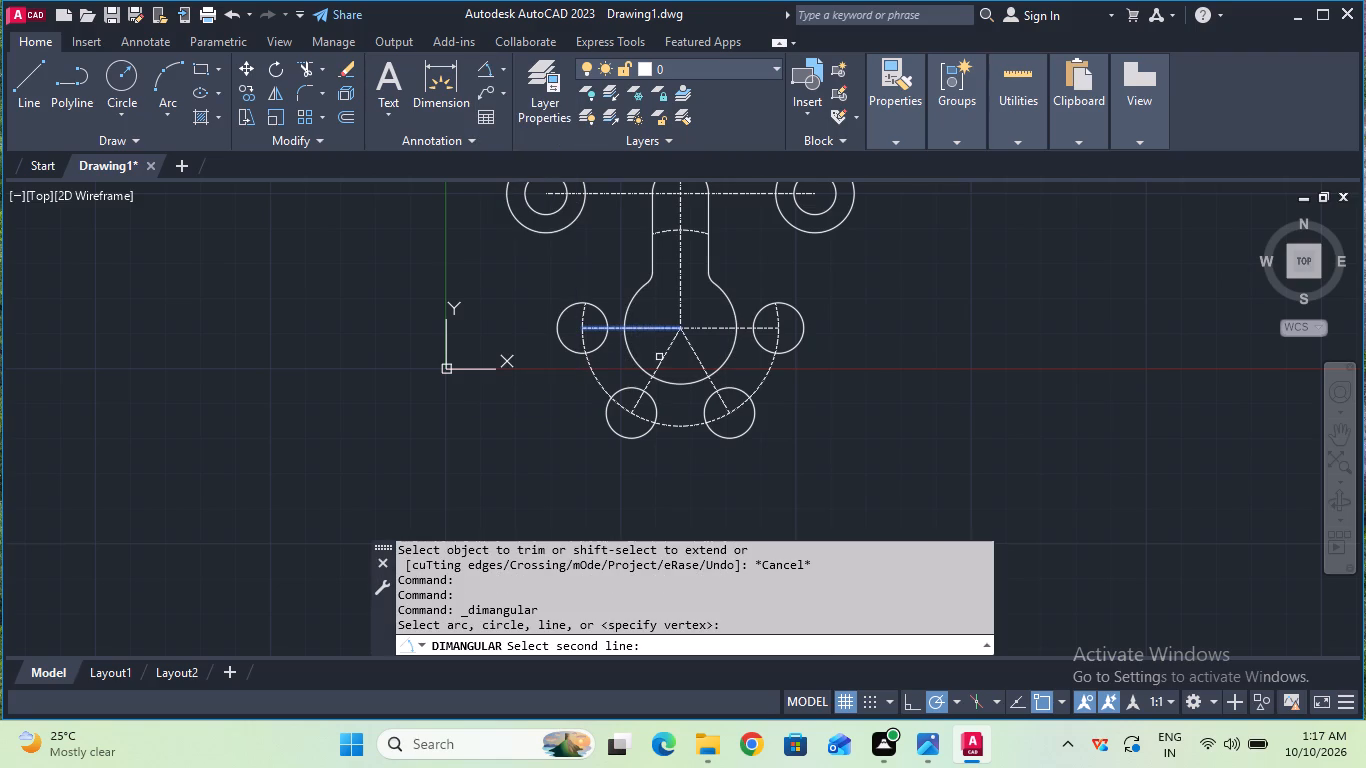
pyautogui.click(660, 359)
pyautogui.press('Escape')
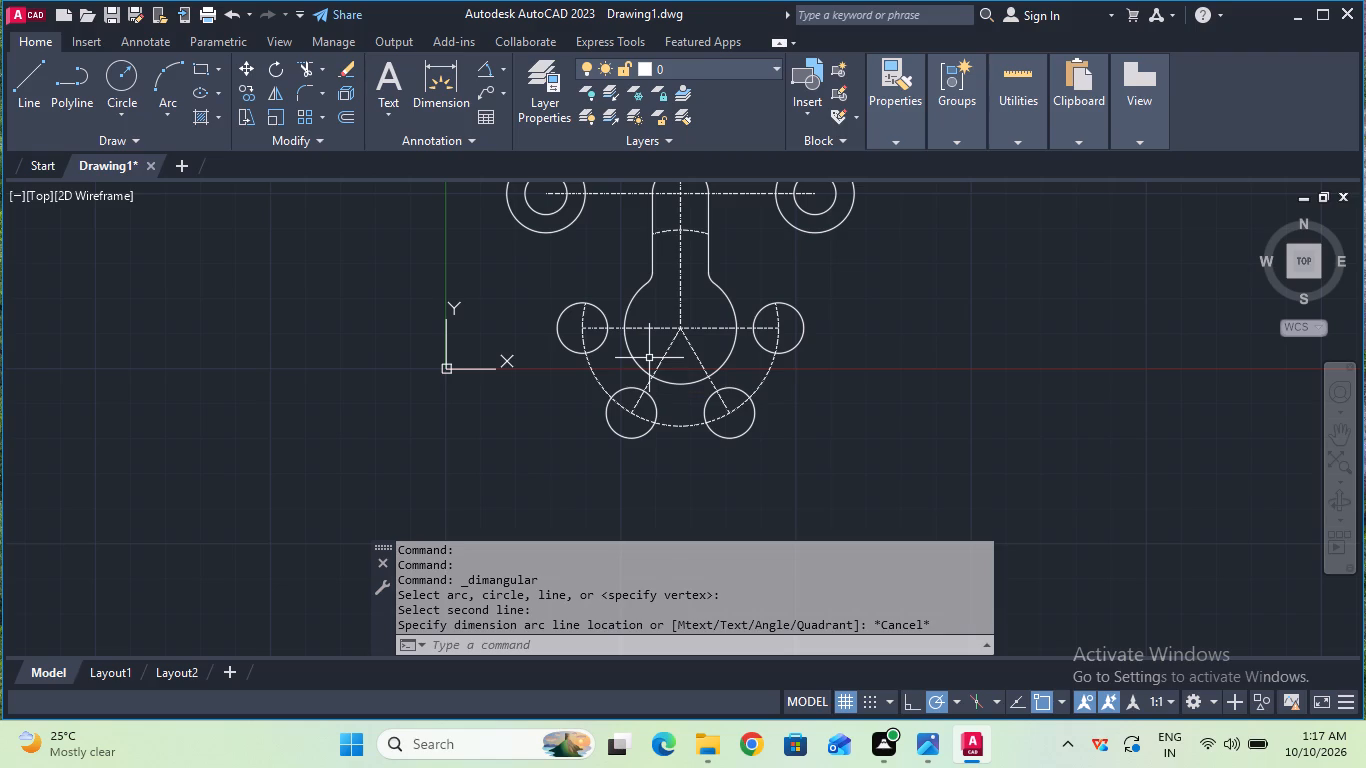
# Offset the 35 mm radius centerline arc to both sides by the distance from the left 9 mm circle's center to its edge.
pyautogui.scroll(1, 649, 358)
pyautogui.click(344, 104)
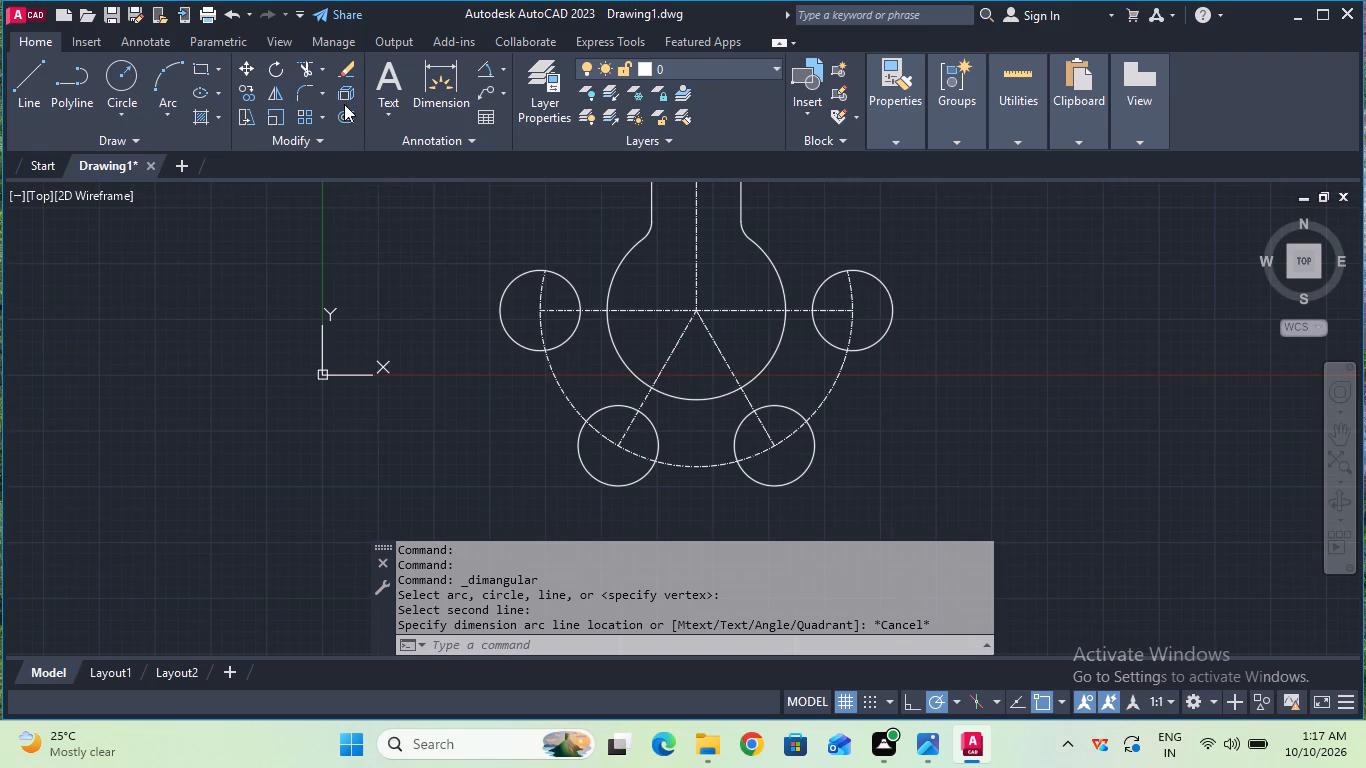
pyautogui.click(352, 115)
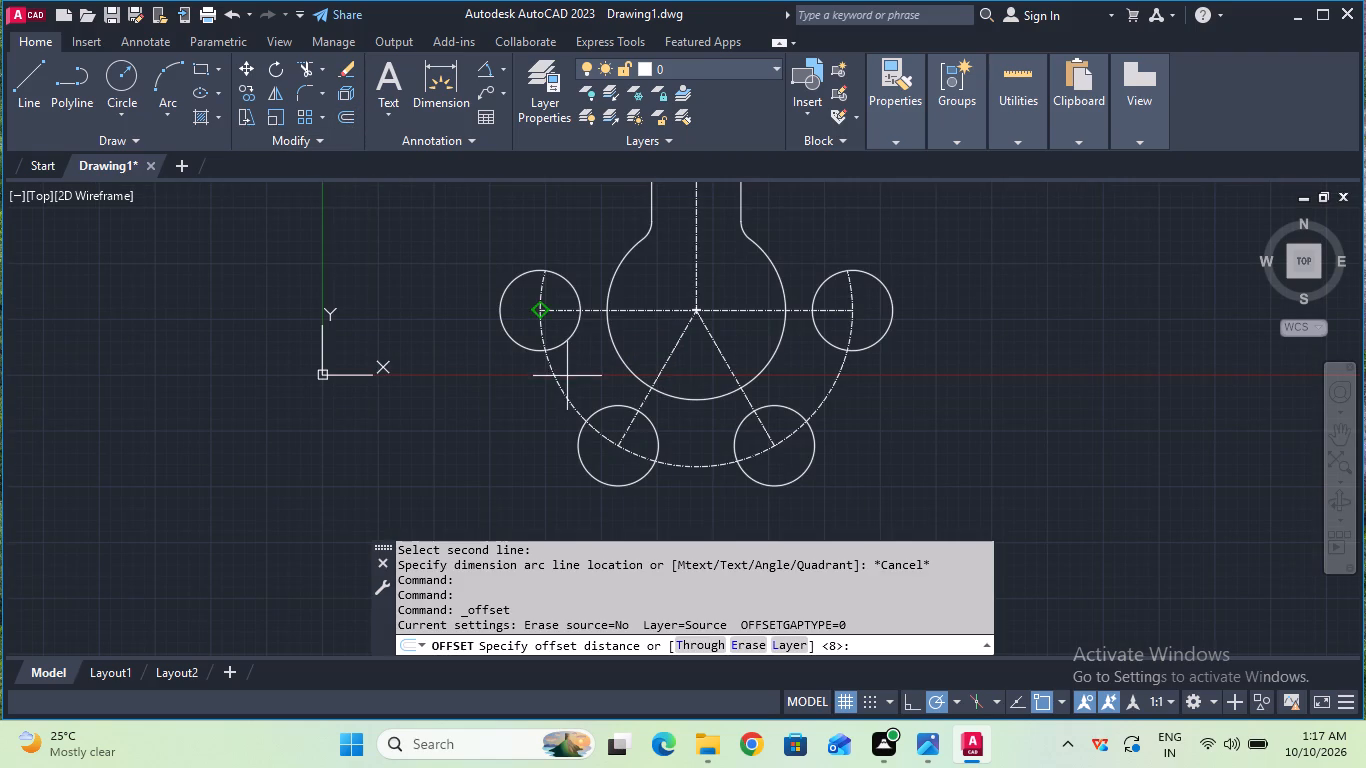
pyautogui.click(540, 309)
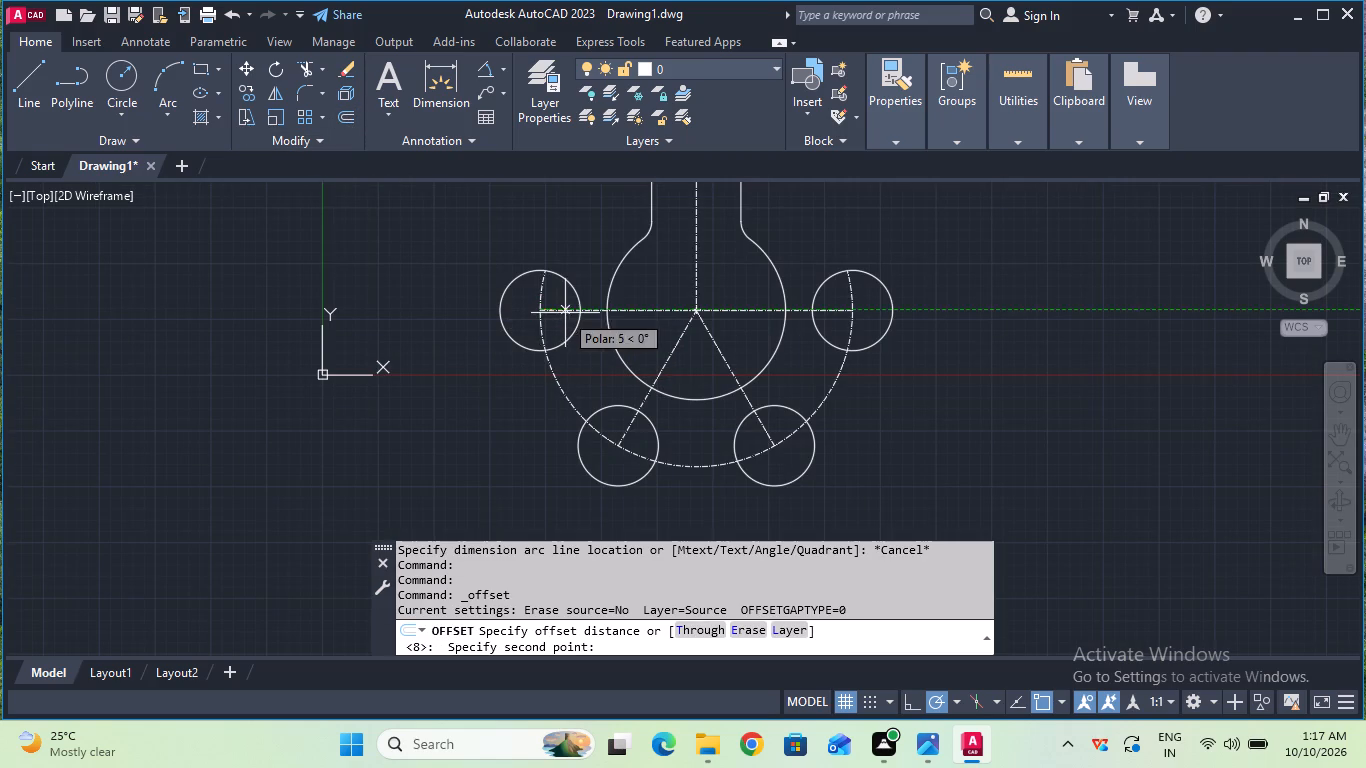
pyautogui.click(580, 312)
pyautogui.click(569, 396)
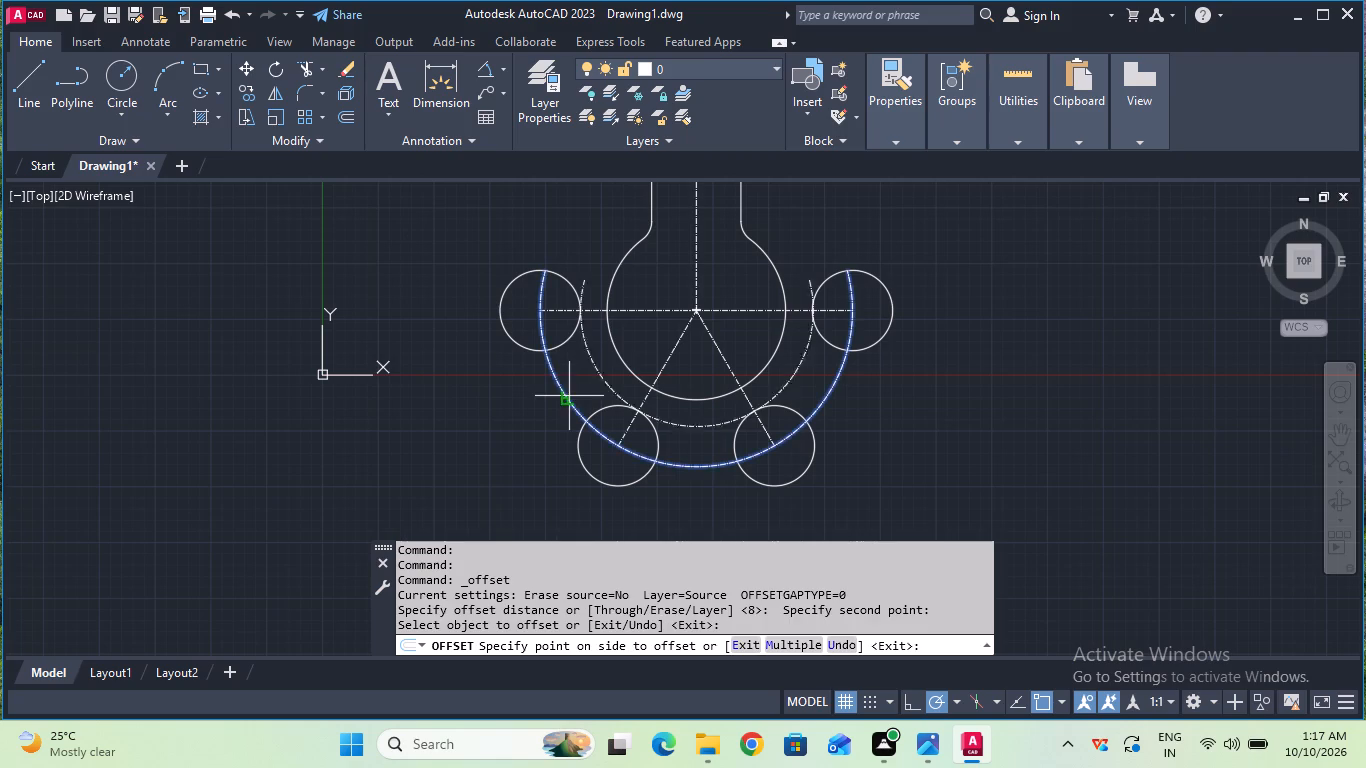
pyautogui.click(577, 389)
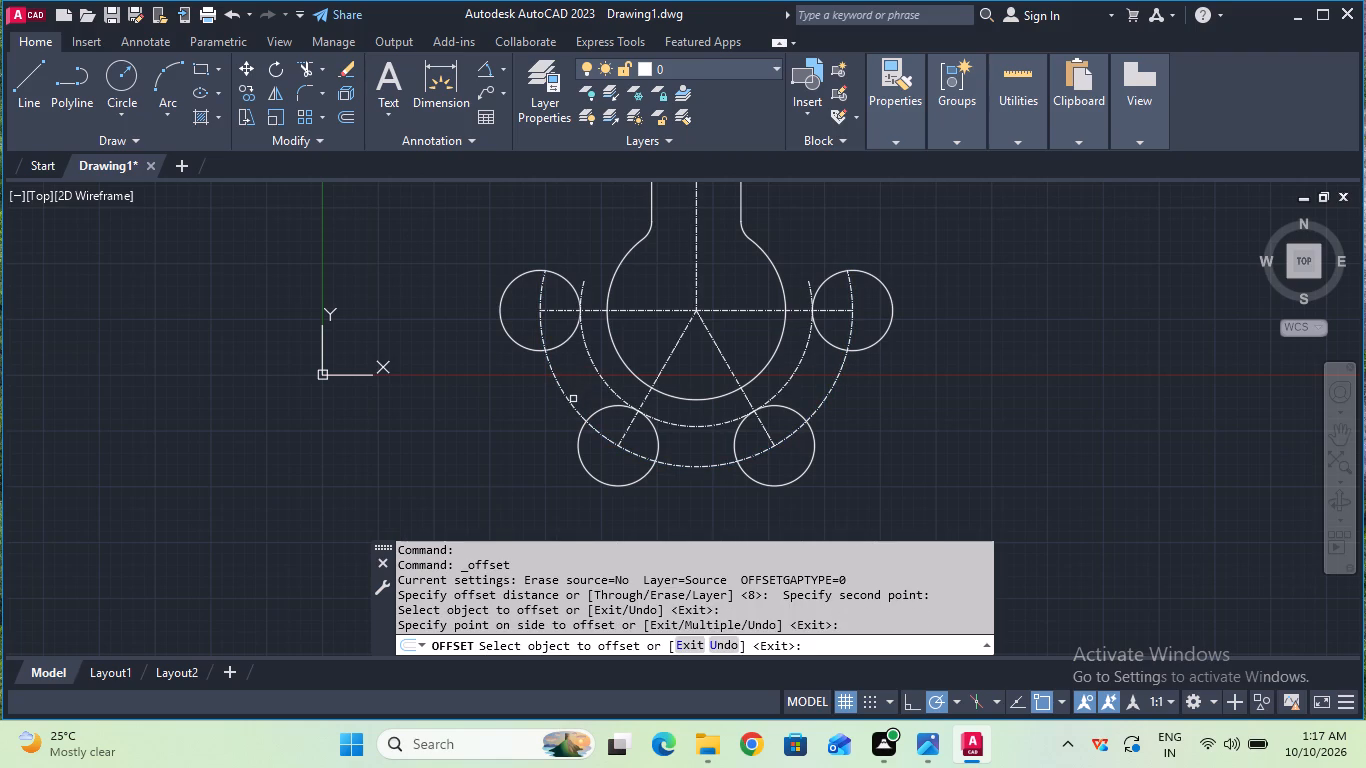
pyautogui.click(572, 402)
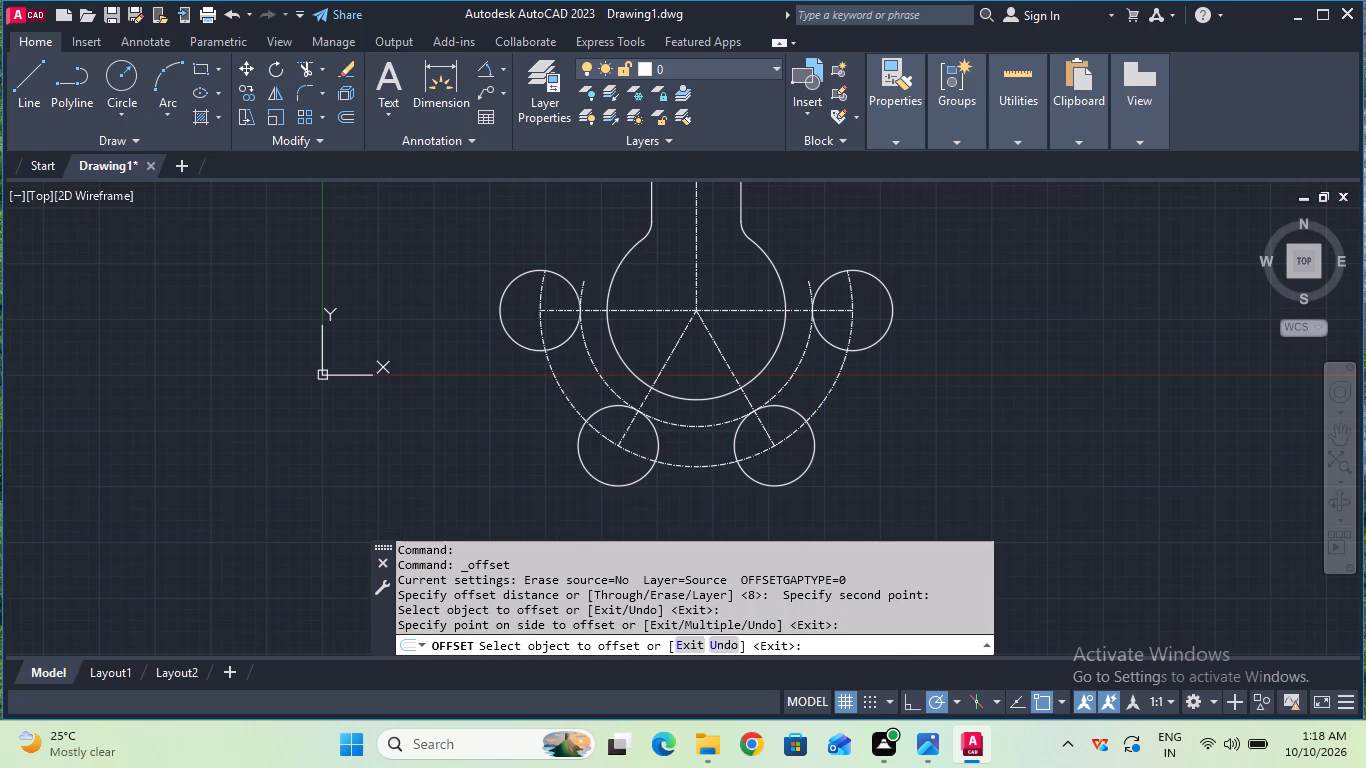
pyautogui.click(567, 415)
pyautogui.press('Escape')
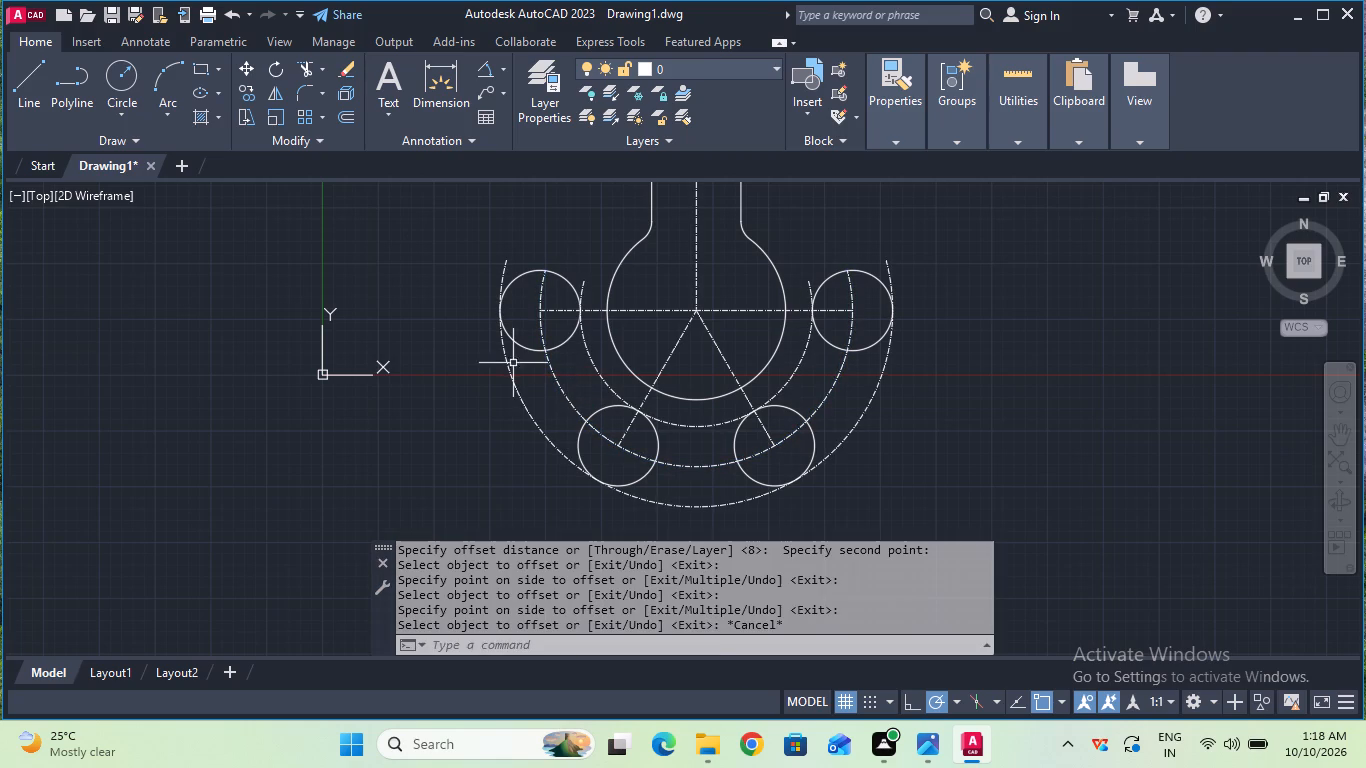
# Trim the ends of the inner and outer offset arcs that project above the horizontal centerline at both side circles.
pyautogui.click(301, 66)
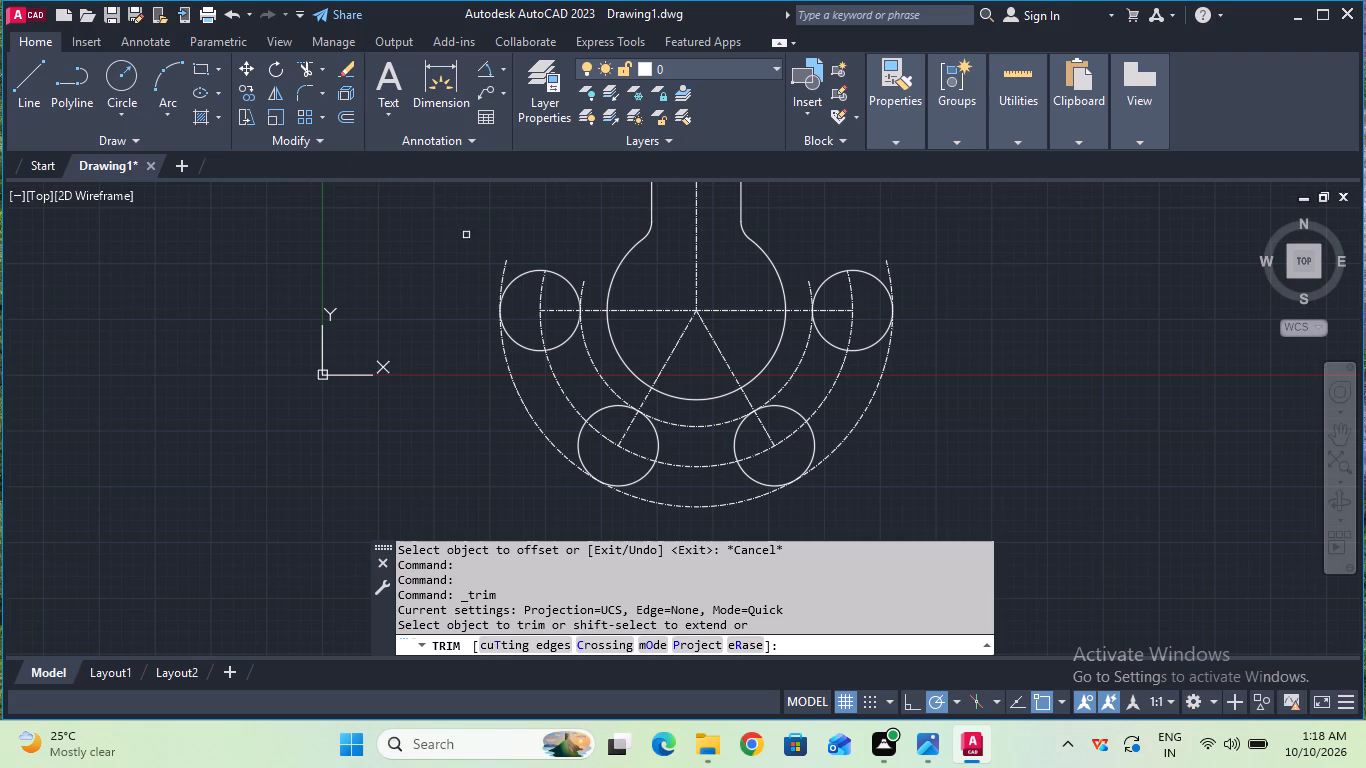
pyautogui.click(503, 267)
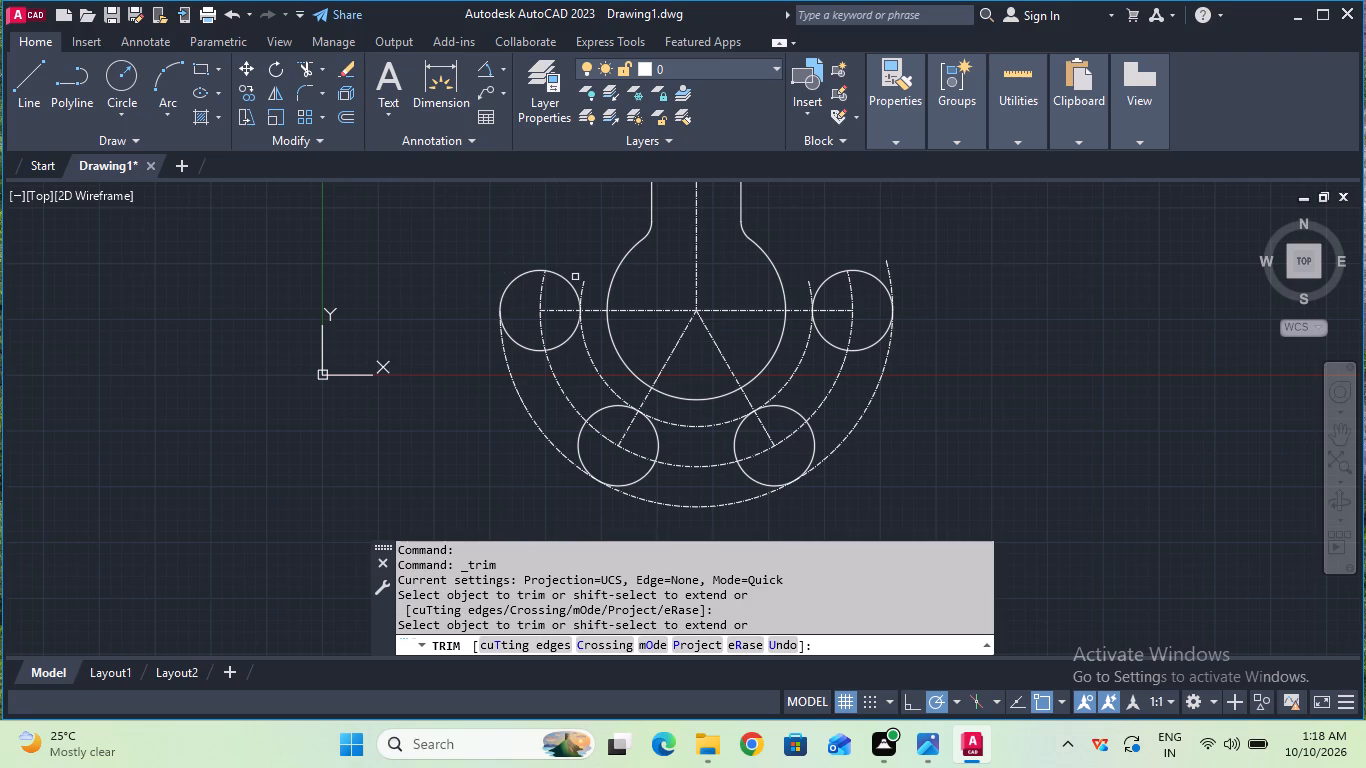
pyautogui.click(582, 289)
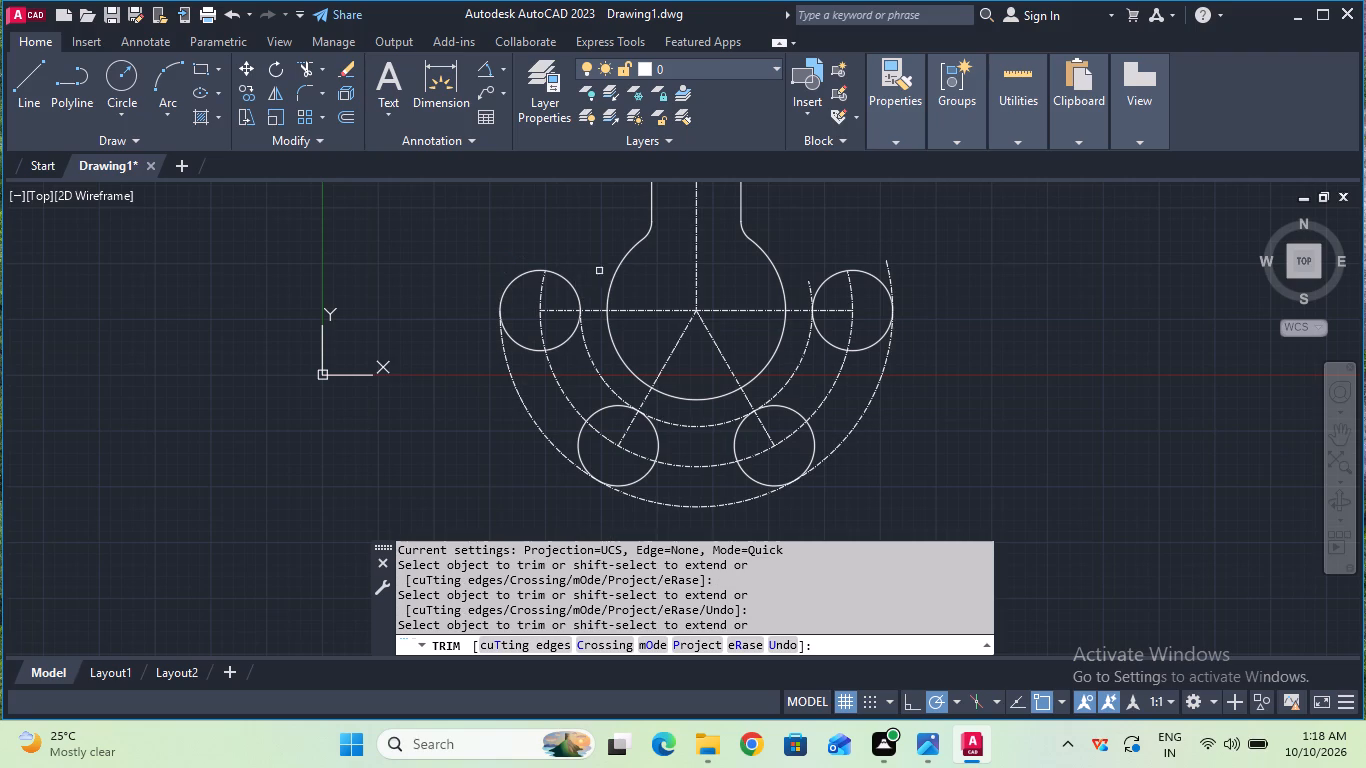
pyautogui.click(807, 282)
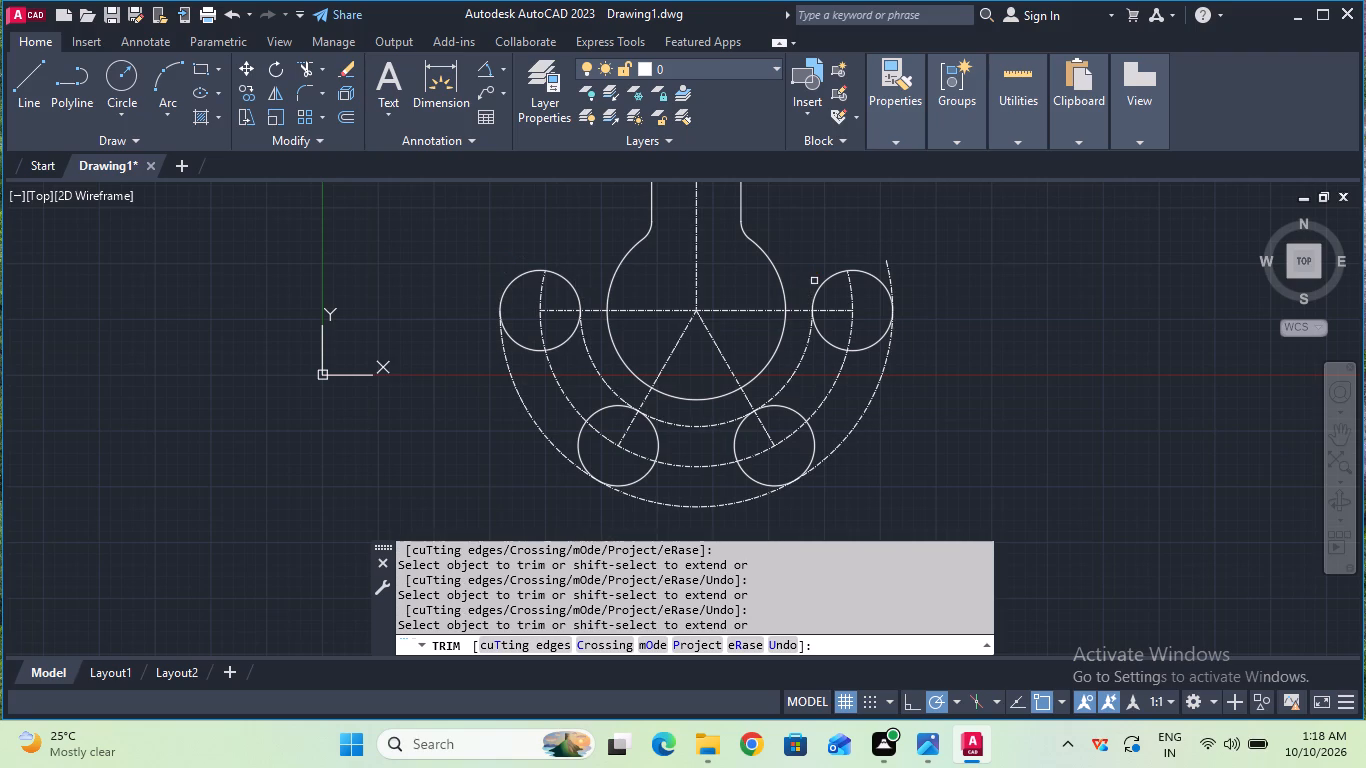
pyautogui.click(889, 276)
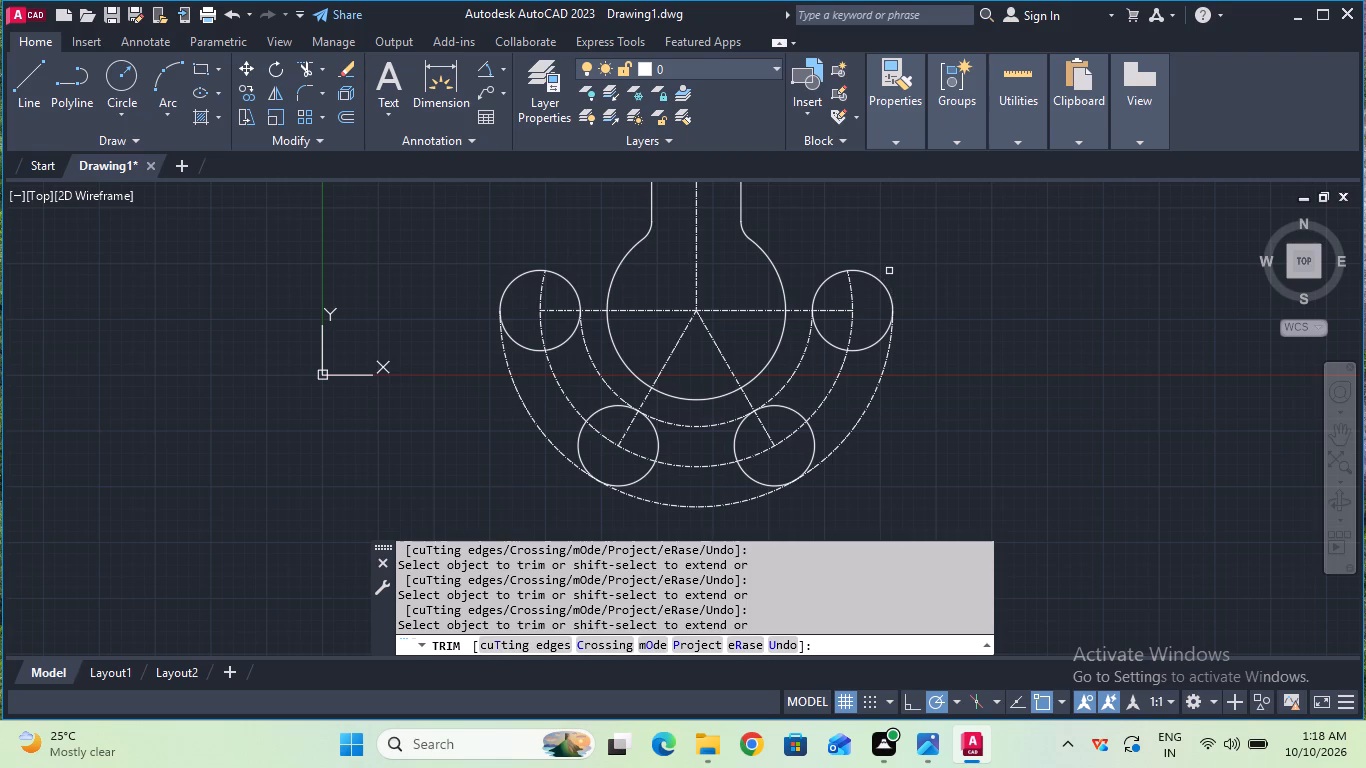
pyautogui.press('Escape')
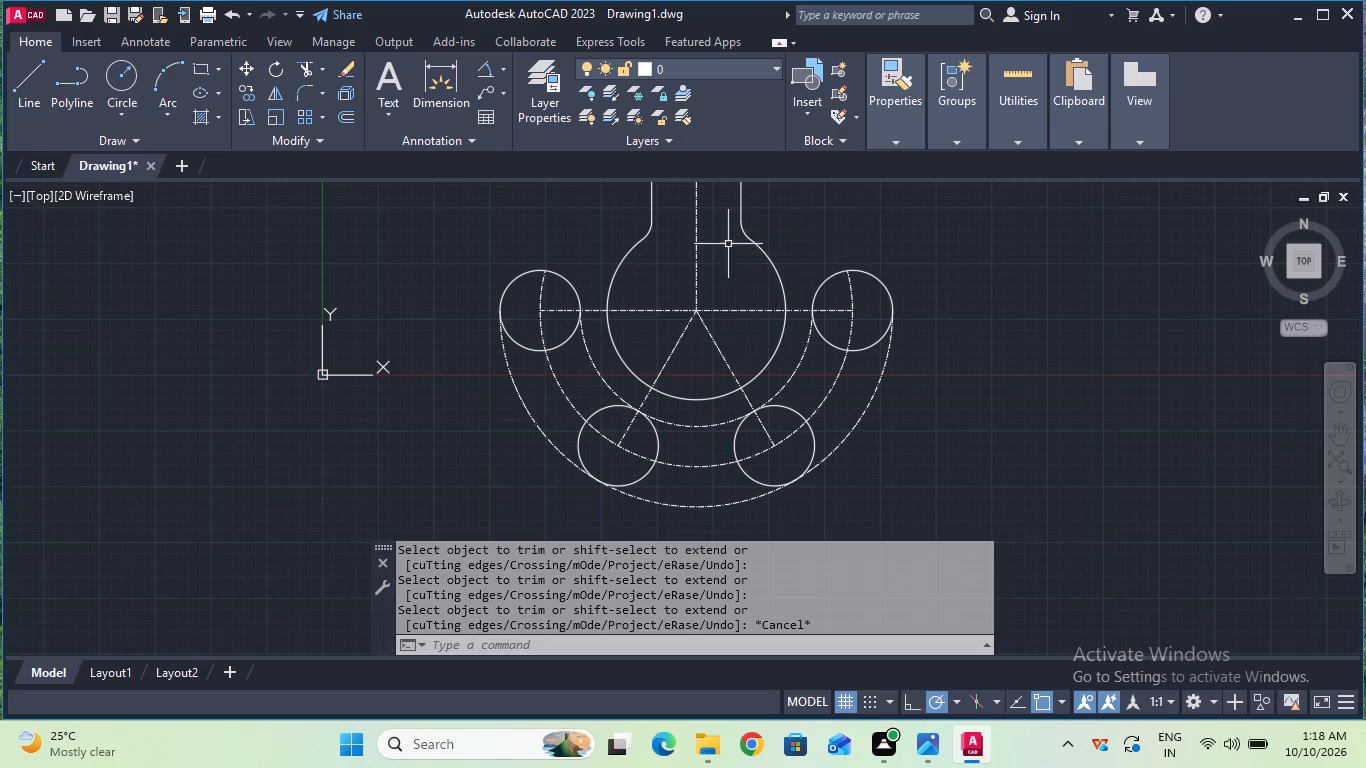
# Trim the inner, middle and outer concentric arcs between the two lower 9 mm circles.
pyautogui.click(309, 75)
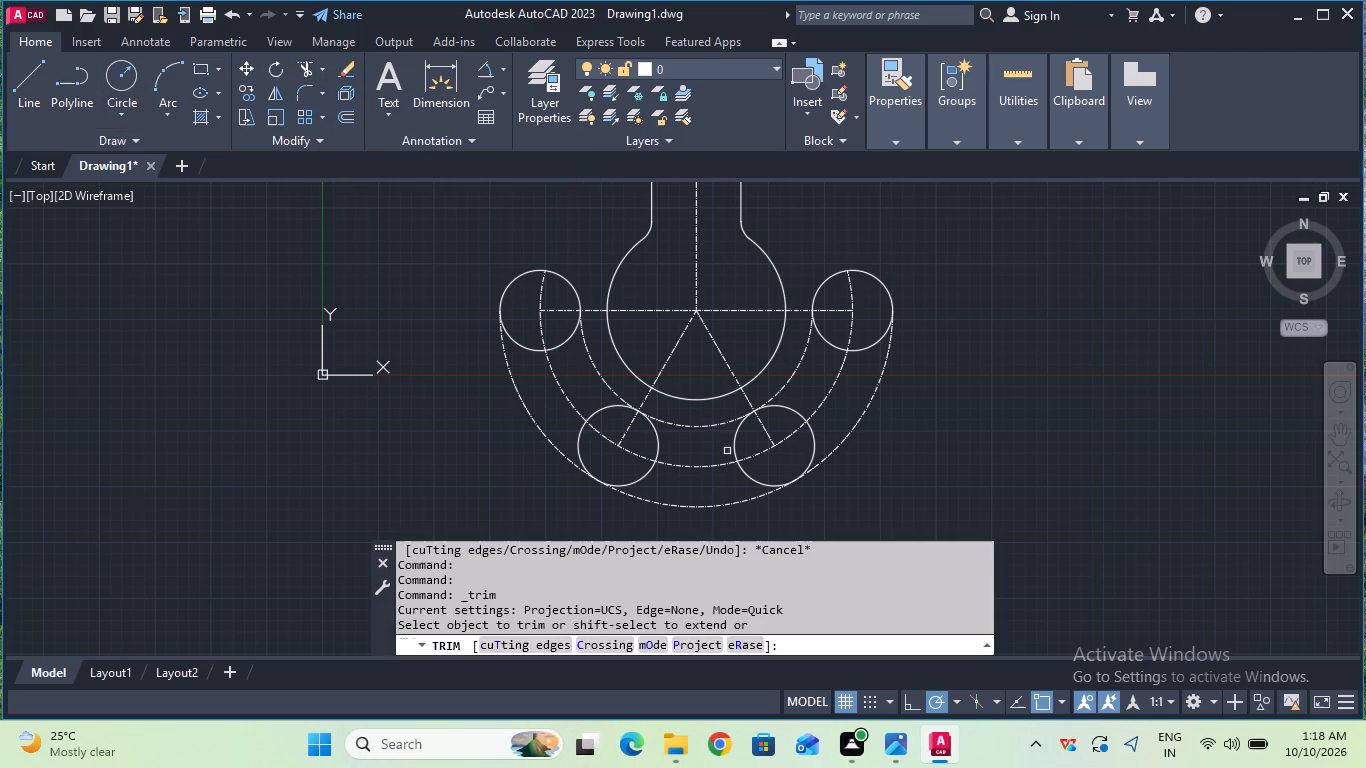
pyautogui.click(707, 427)
pyautogui.click(699, 470)
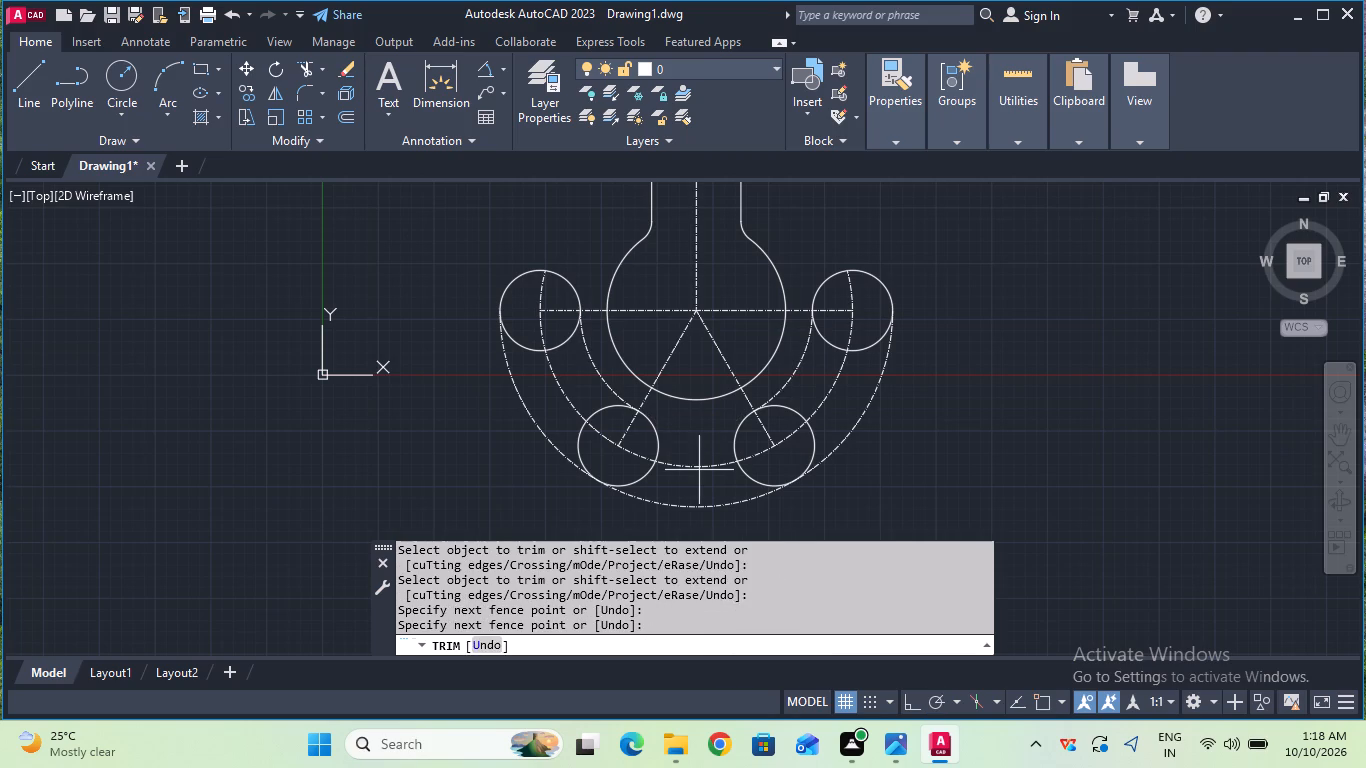
pyautogui.click(699, 464)
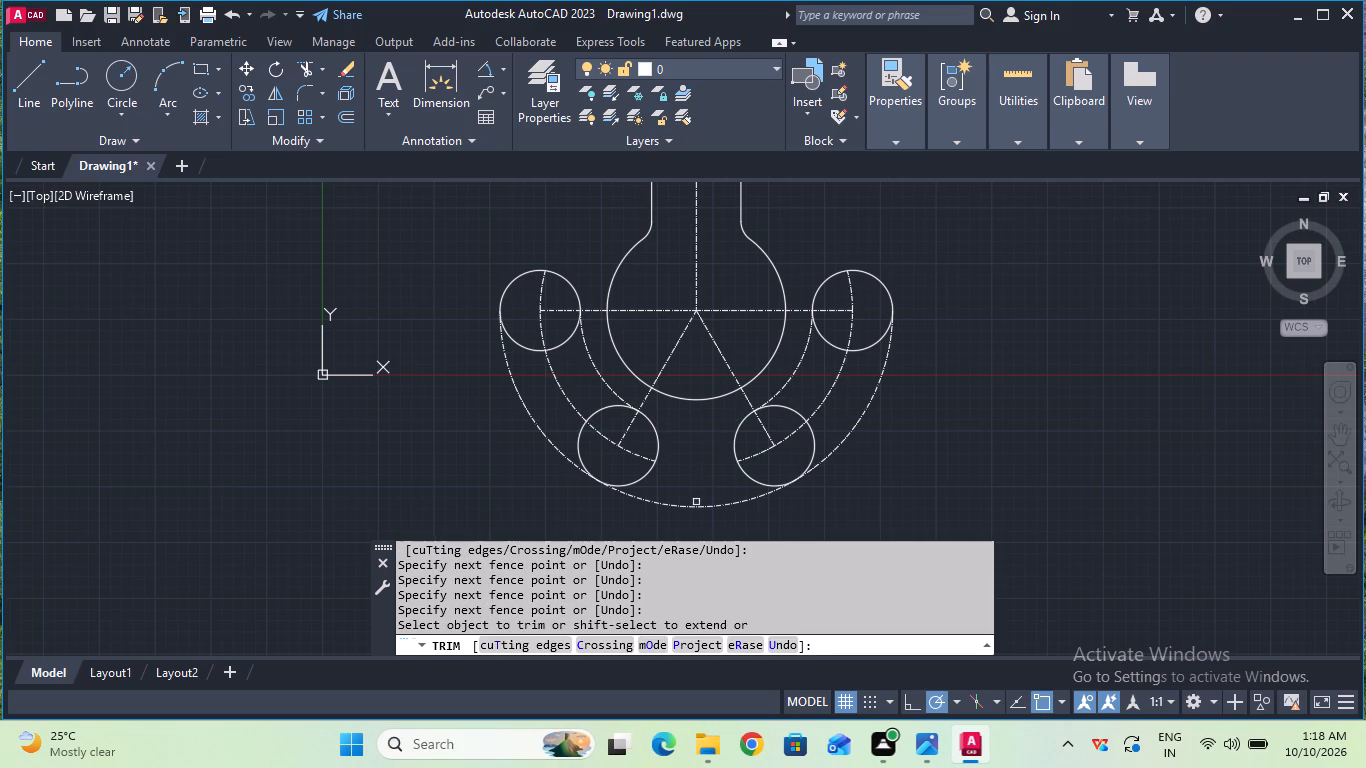
pyautogui.click(696, 503)
pyautogui.click(697, 508)
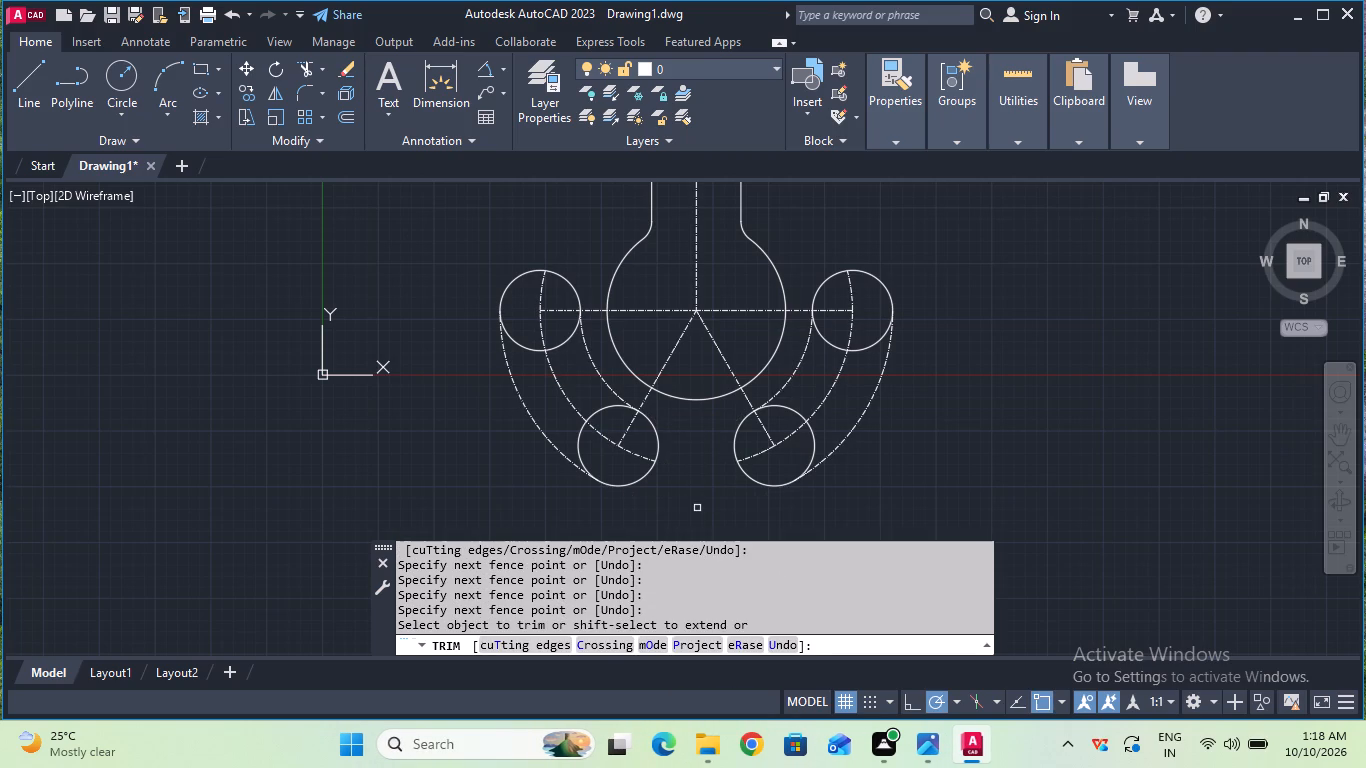
pyautogui.press('Escape')
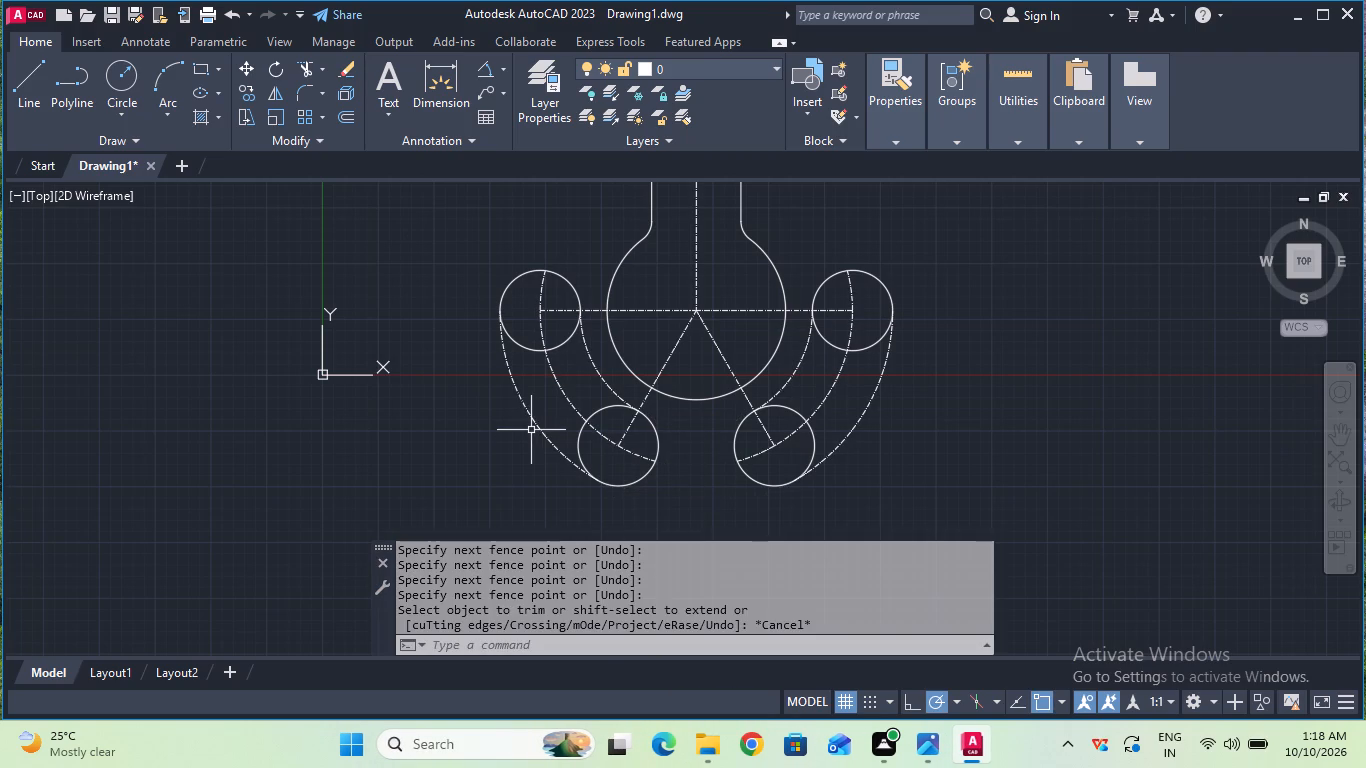
# Change the linetype of the outer and inner offset arcs on the lobe's left side to ByLayer.
pyautogui.click(532, 423)
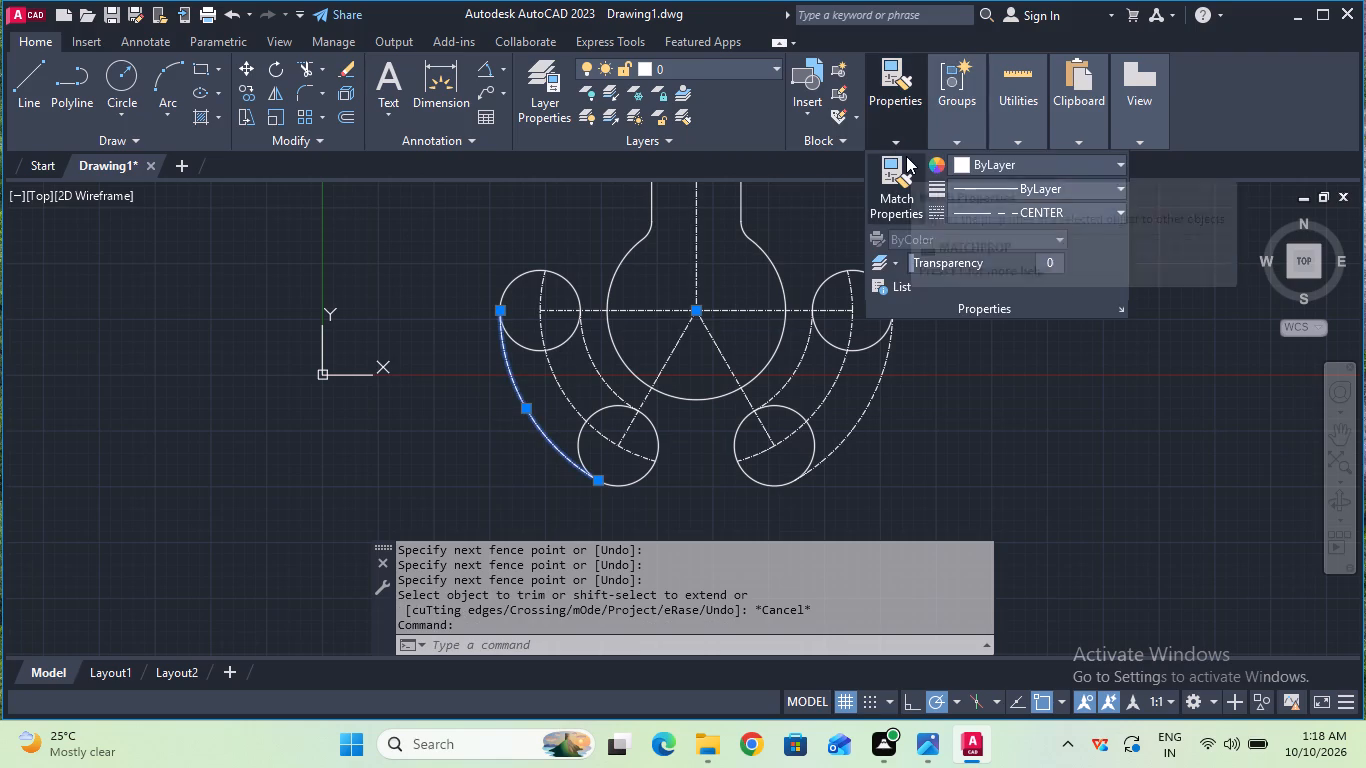
pyautogui.click(956, 206)
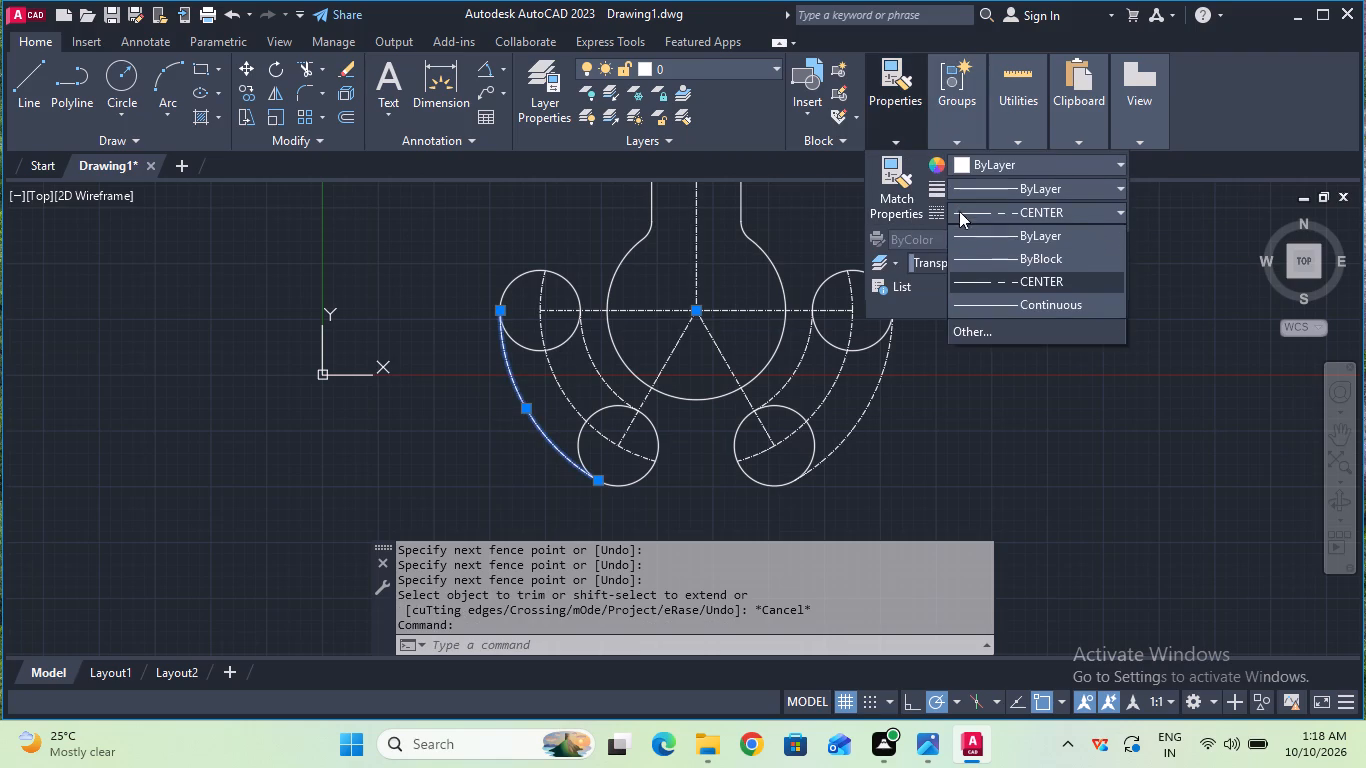
pyautogui.click(991, 240)
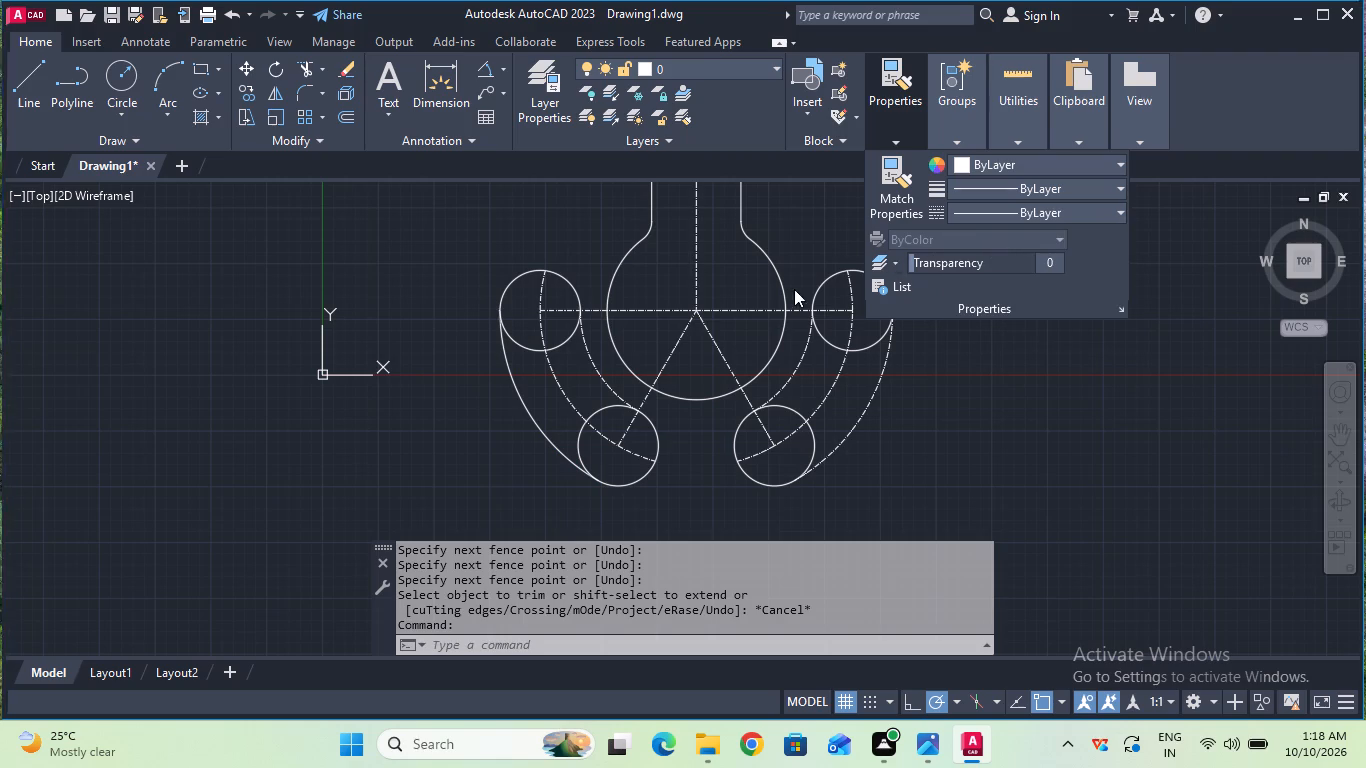
pyautogui.click(611, 388)
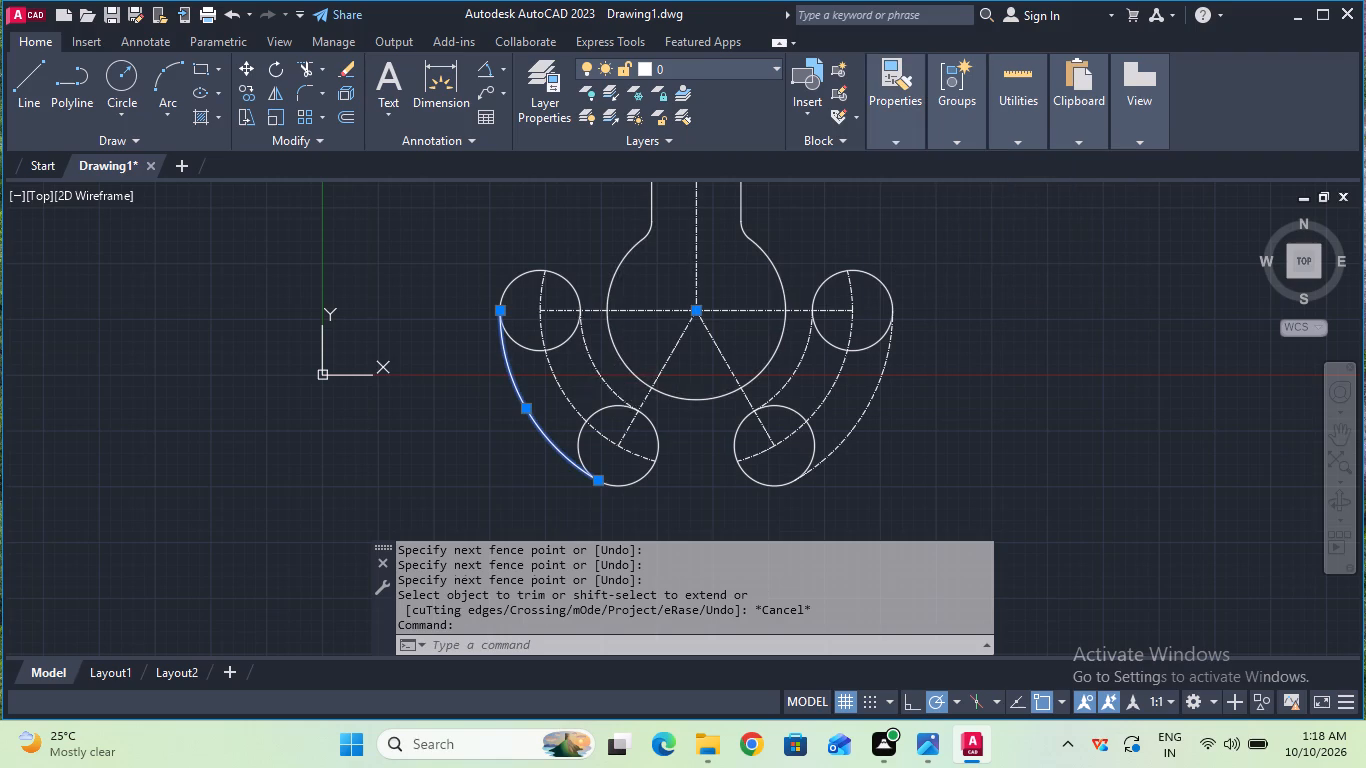
pyautogui.click(964, 190)
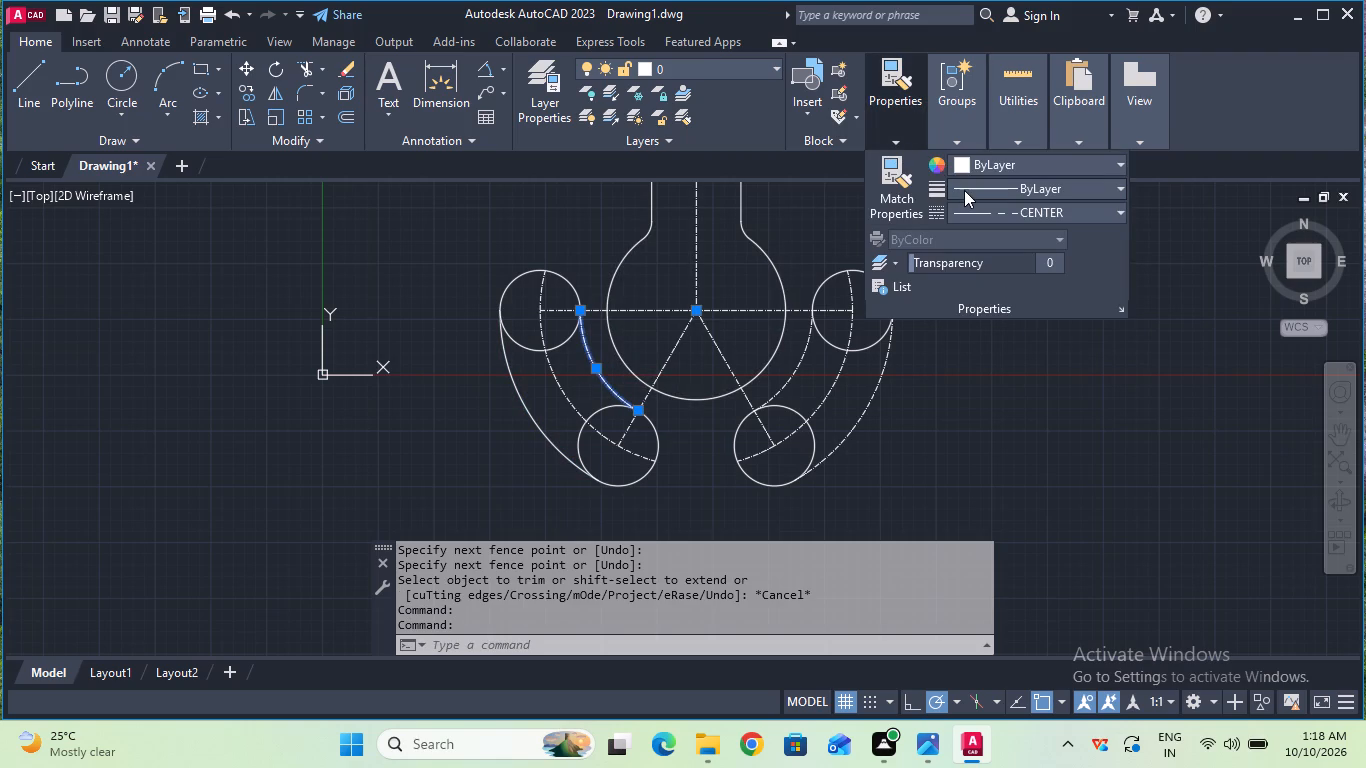
pyautogui.click(964, 190)
pyautogui.click(979, 220)
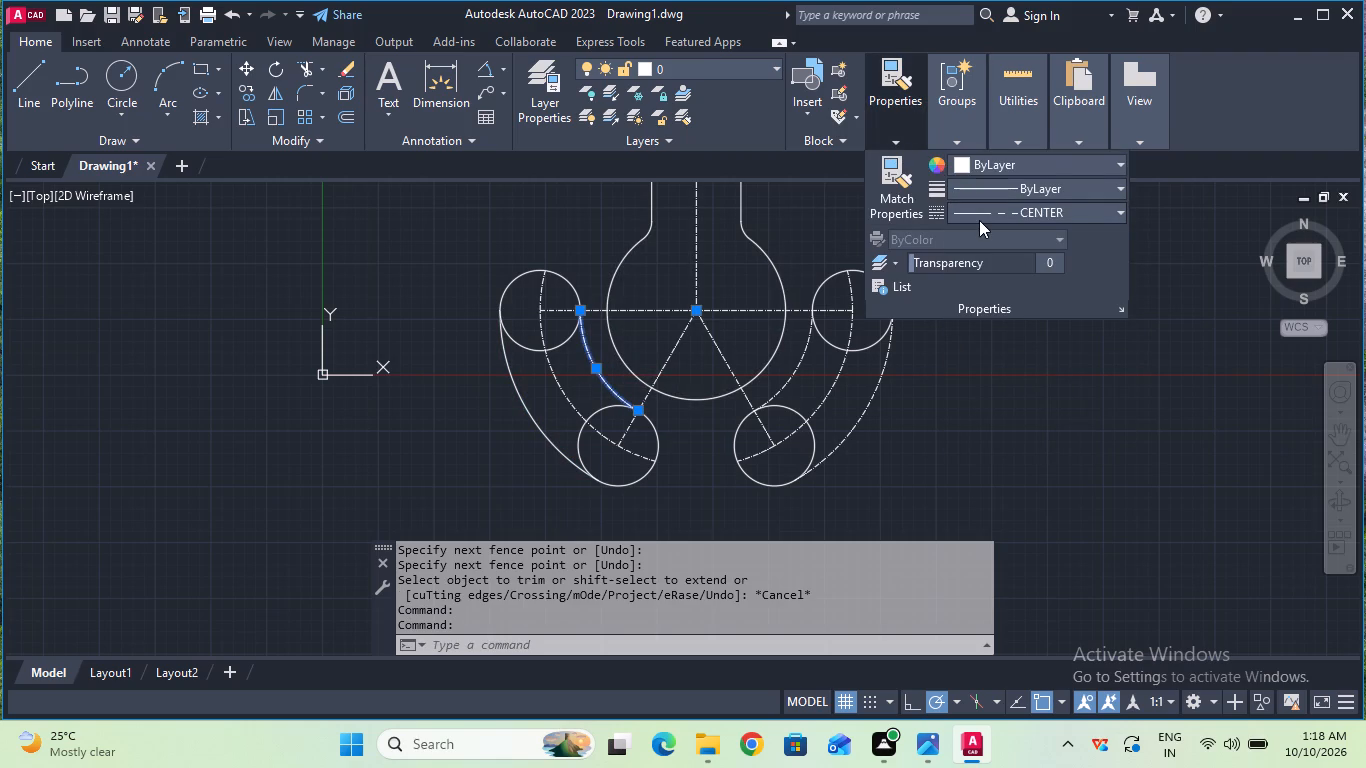
pyautogui.click(990, 237)
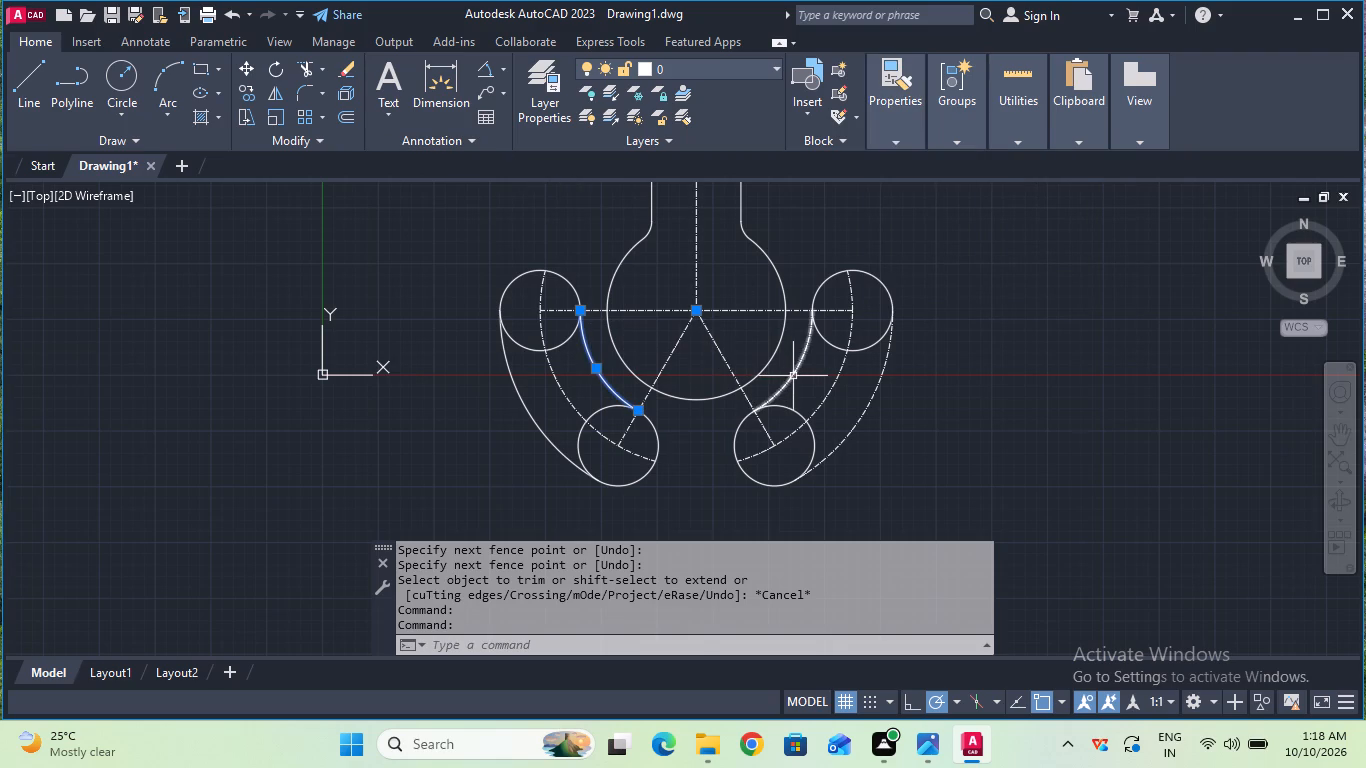
# Change the linetype of the inner and outer offset arcs on the lobe's right side to ByLayer.
pyautogui.click(795, 376)
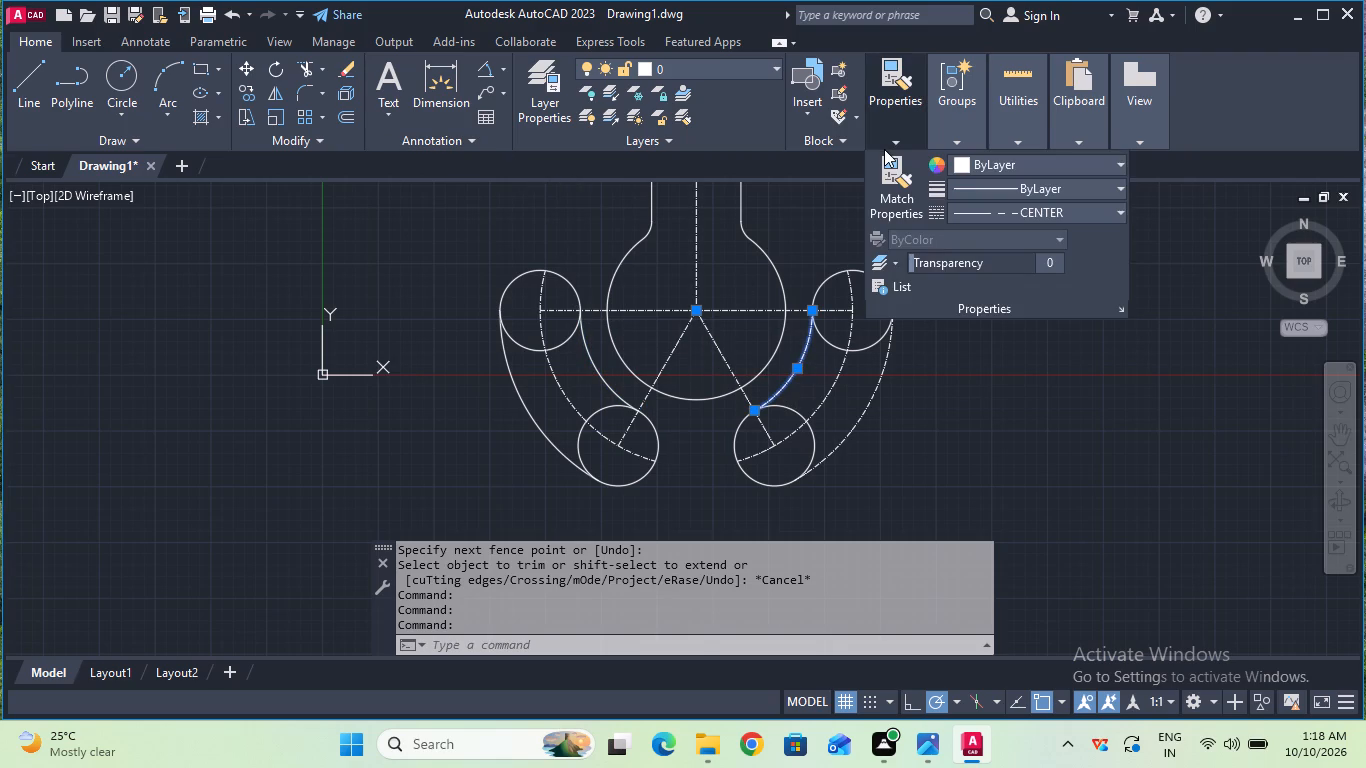
pyautogui.click(952, 205)
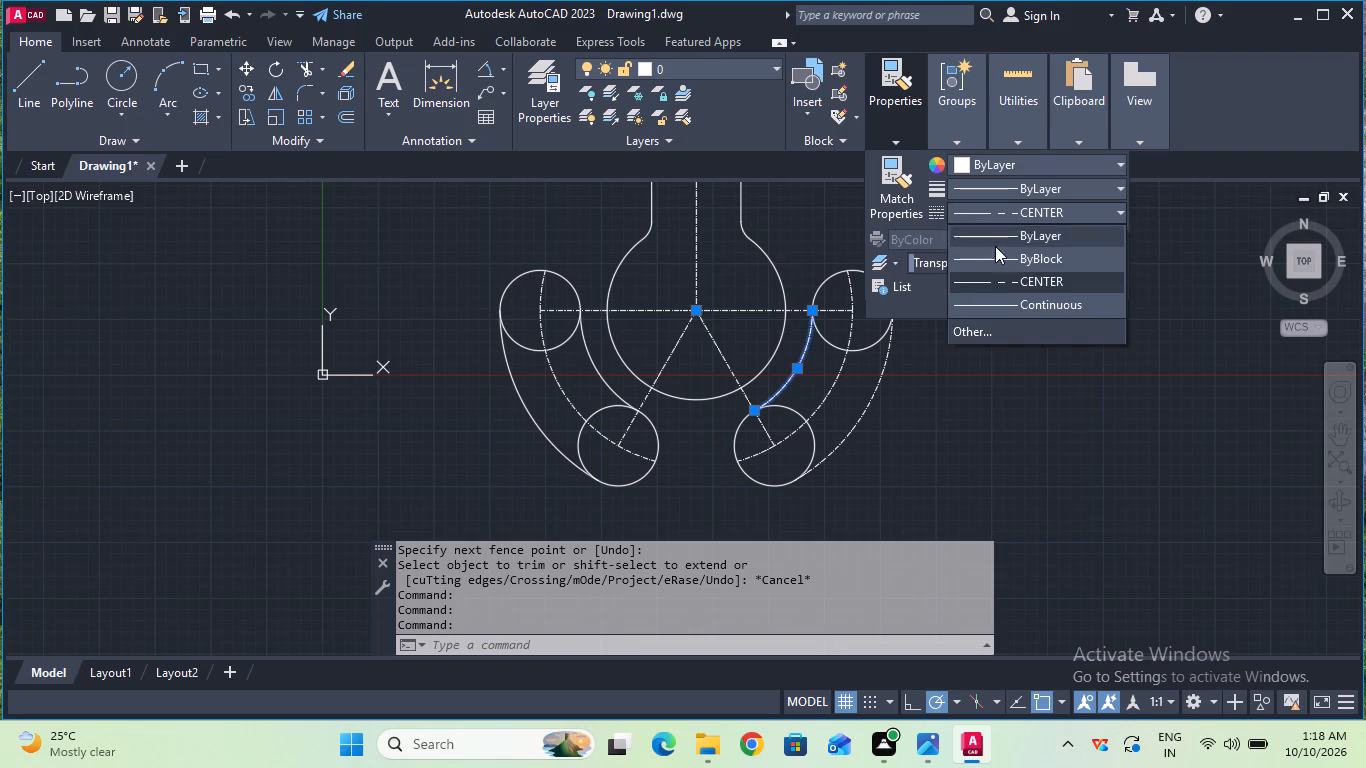
pyautogui.click(1017, 240)
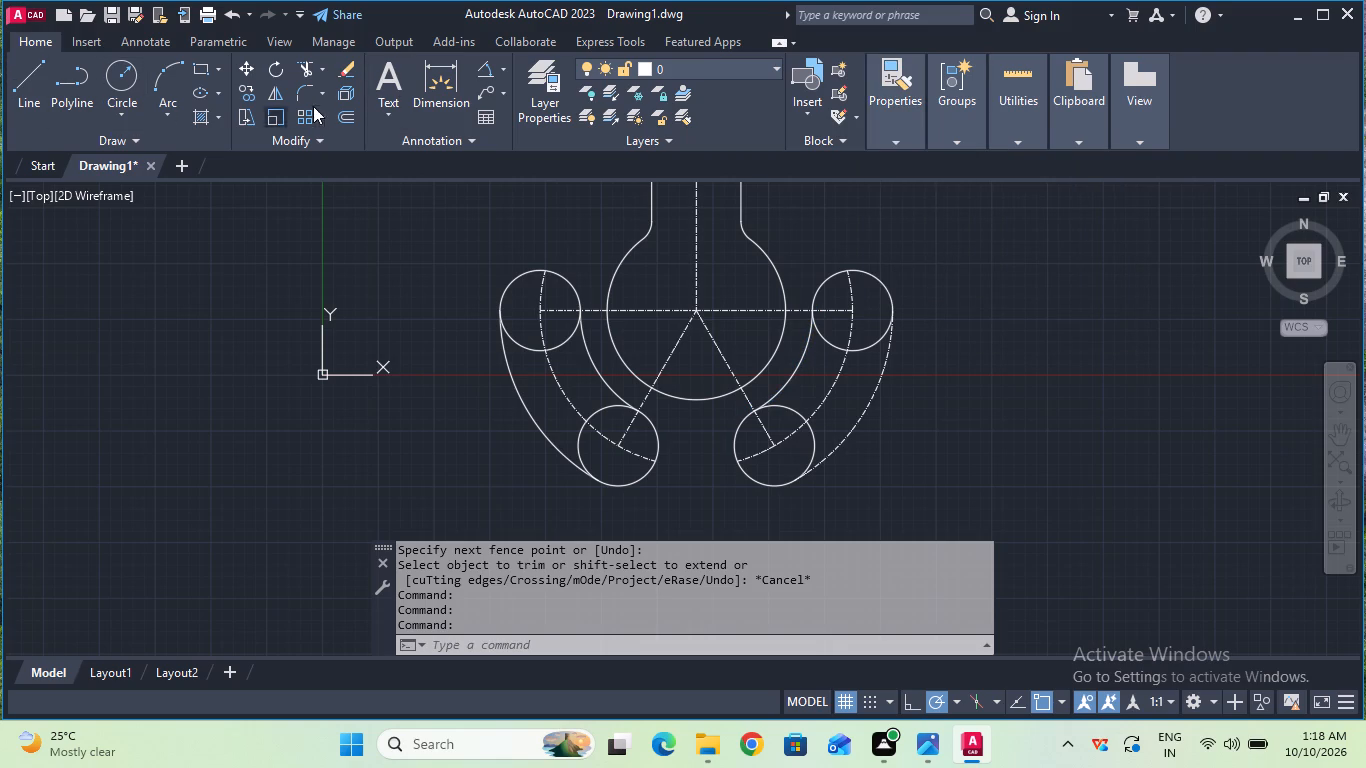
pyautogui.click(865, 415)
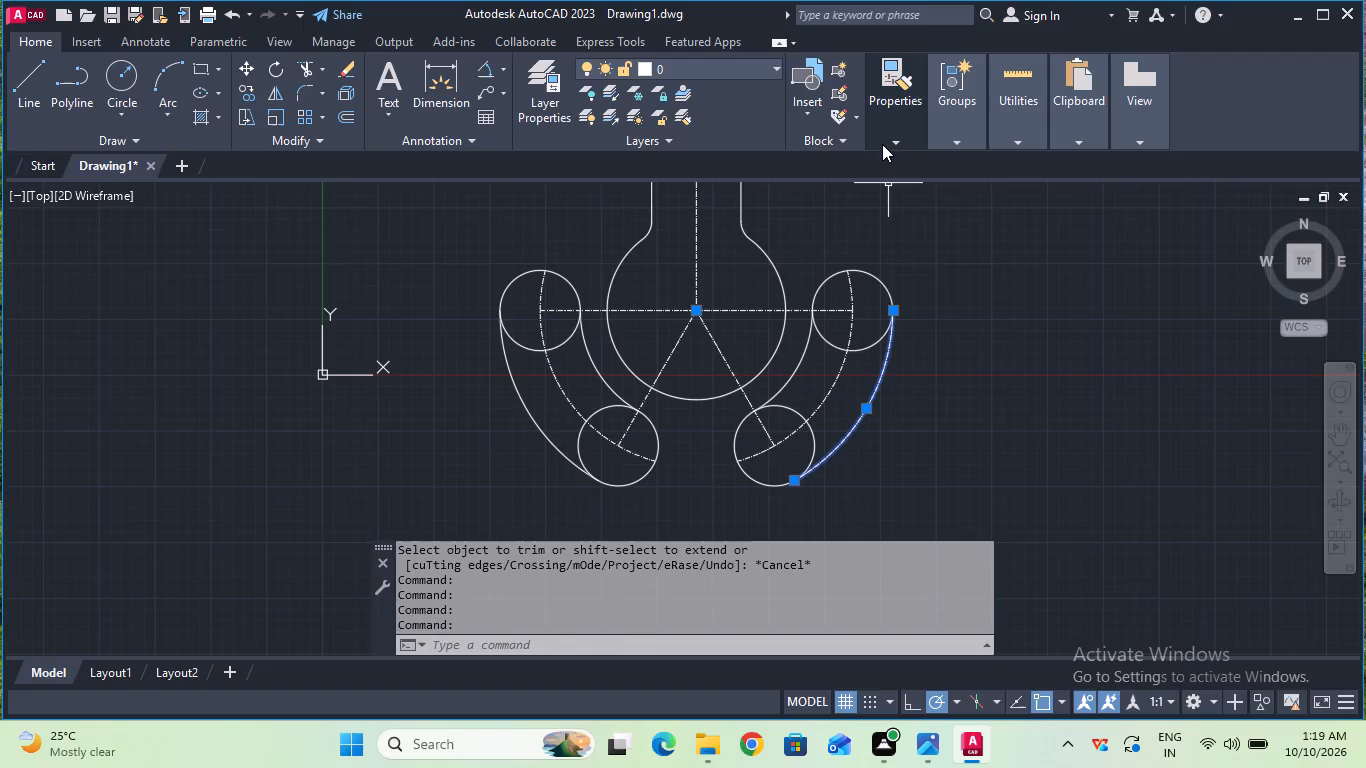
pyautogui.click(959, 203)
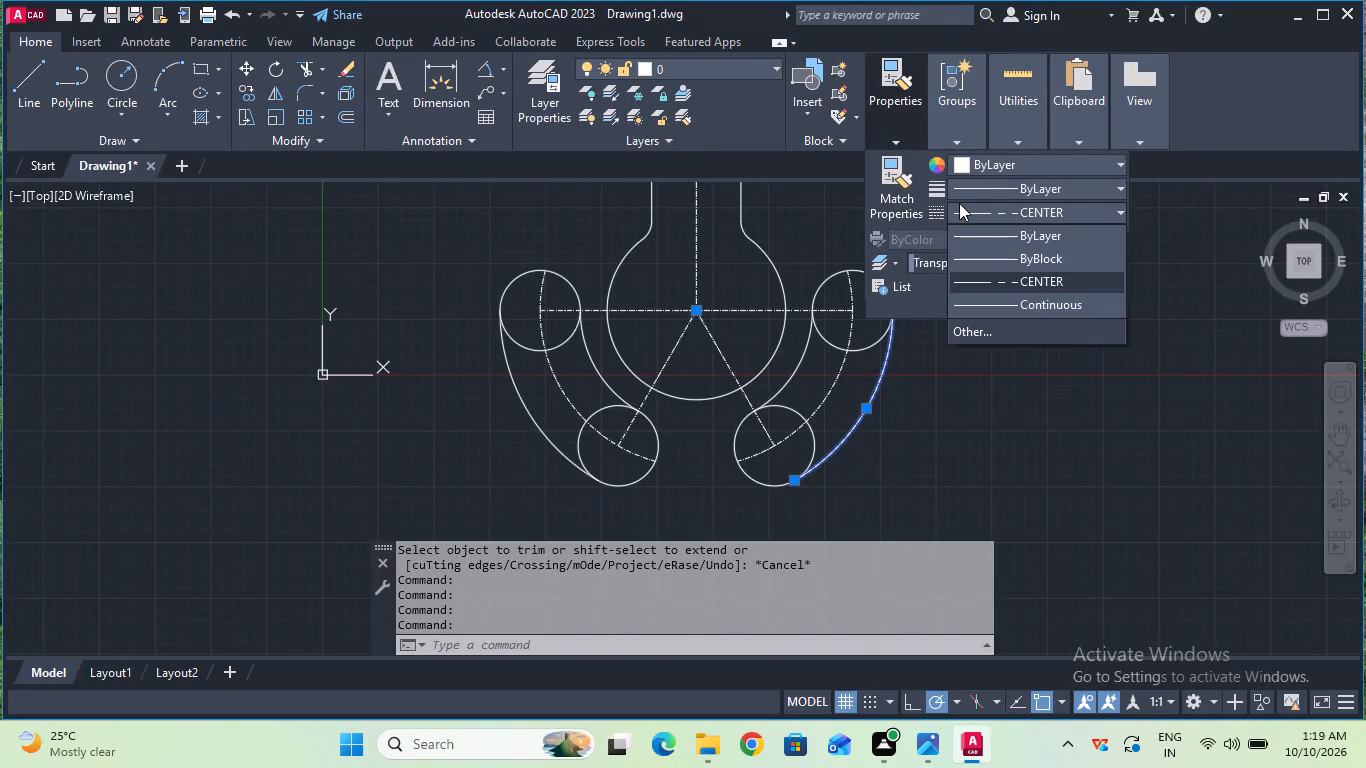
pyautogui.click(972, 244)
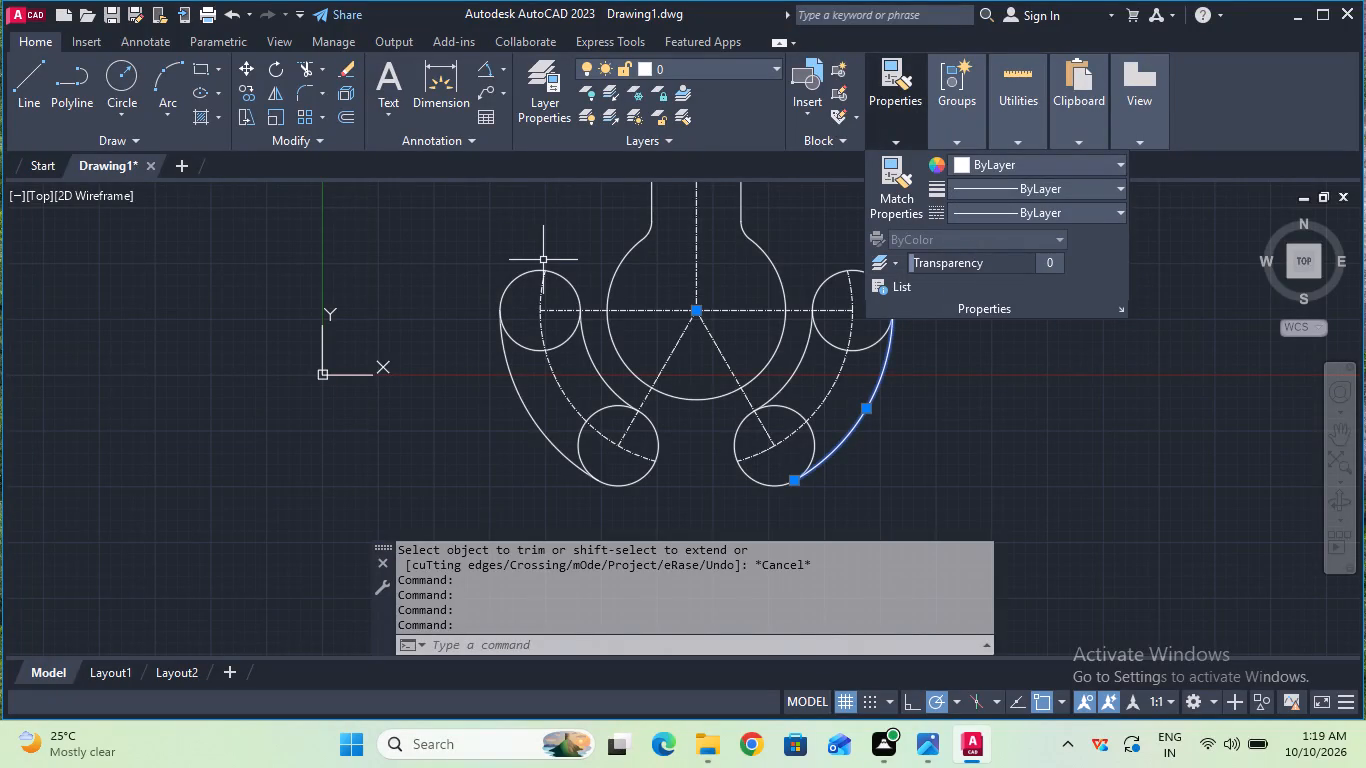
pyautogui.press('Escape')
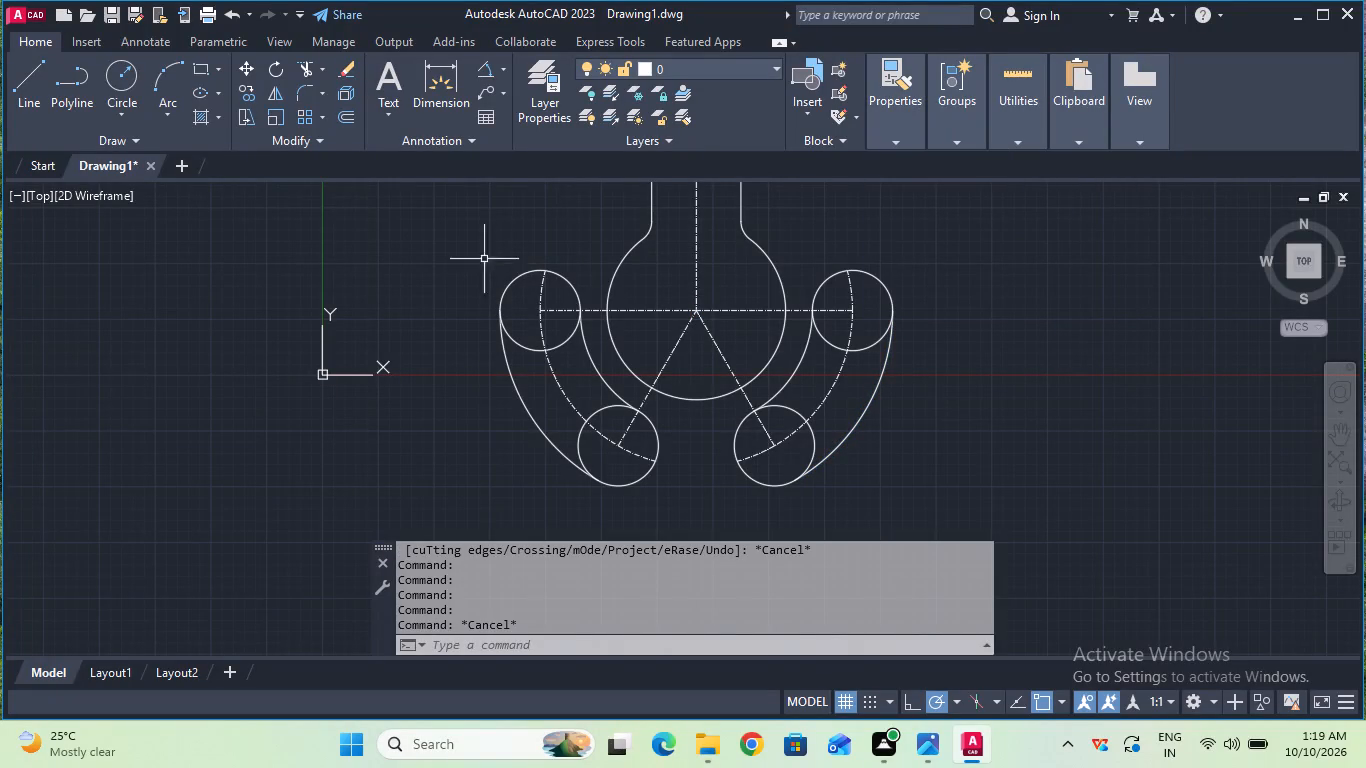
# Trim the portions of the four 9 mm end circles that lie inside the two curved slots, leaving only their rounded ends.
pyautogui.click(305, 69)
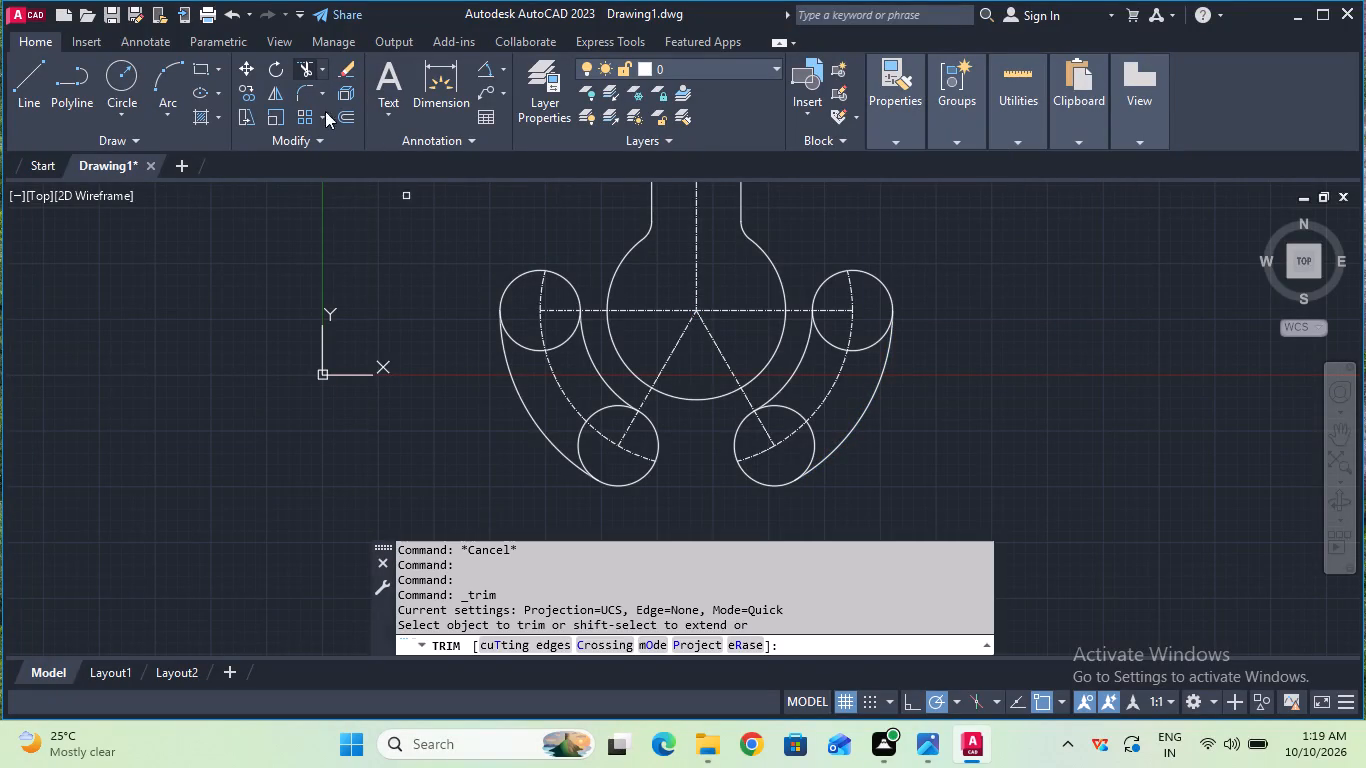
pyautogui.click(515, 341)
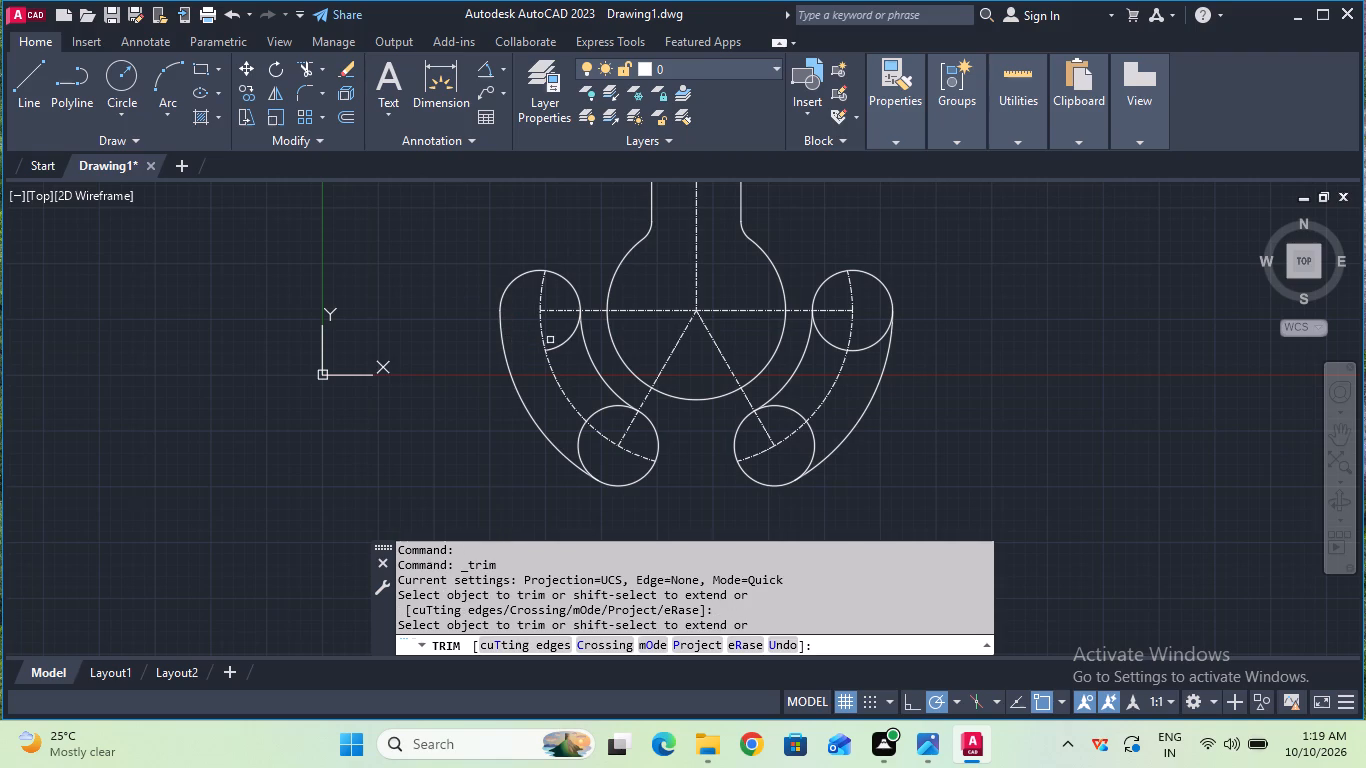
pyautogui.click(565, 338)
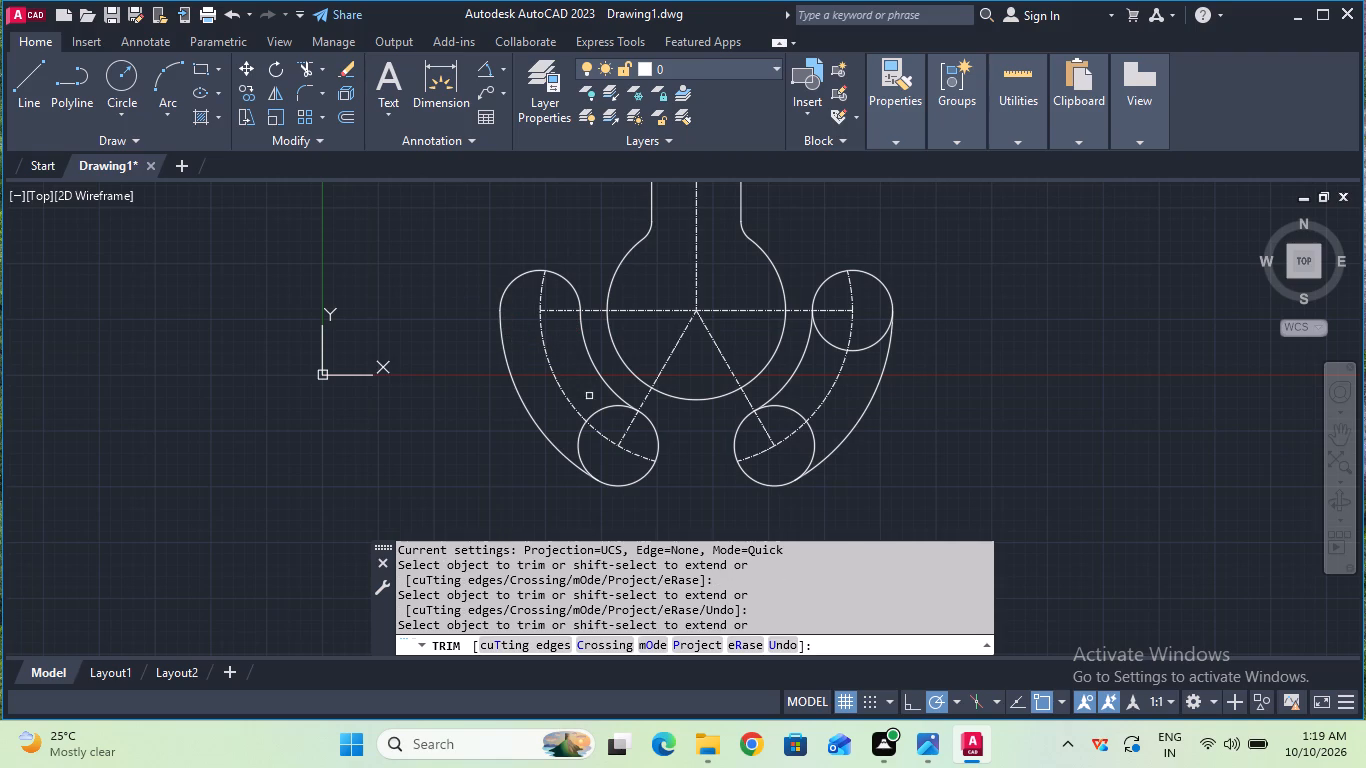
pyautogui.click(598, 413)
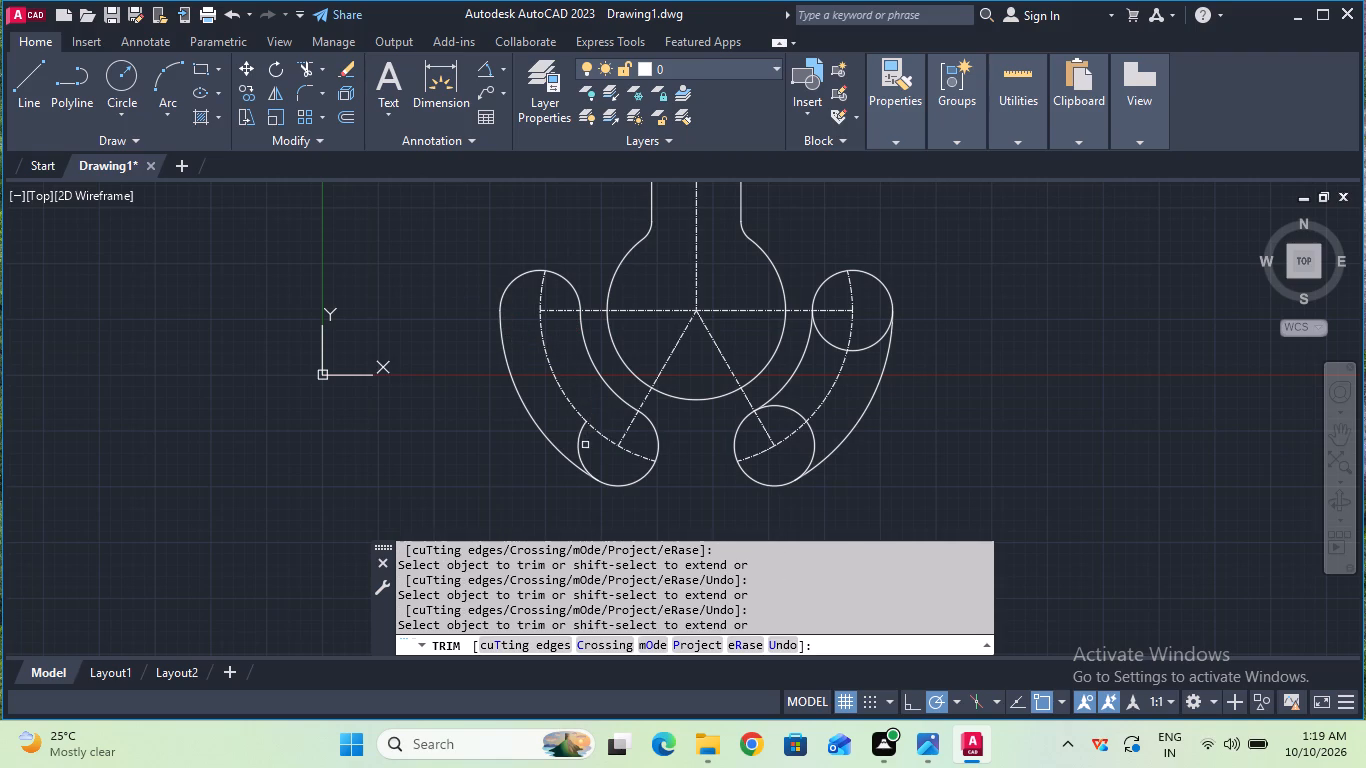
pyautogui.click(580, 450)
pyautogui.click(789, 411)
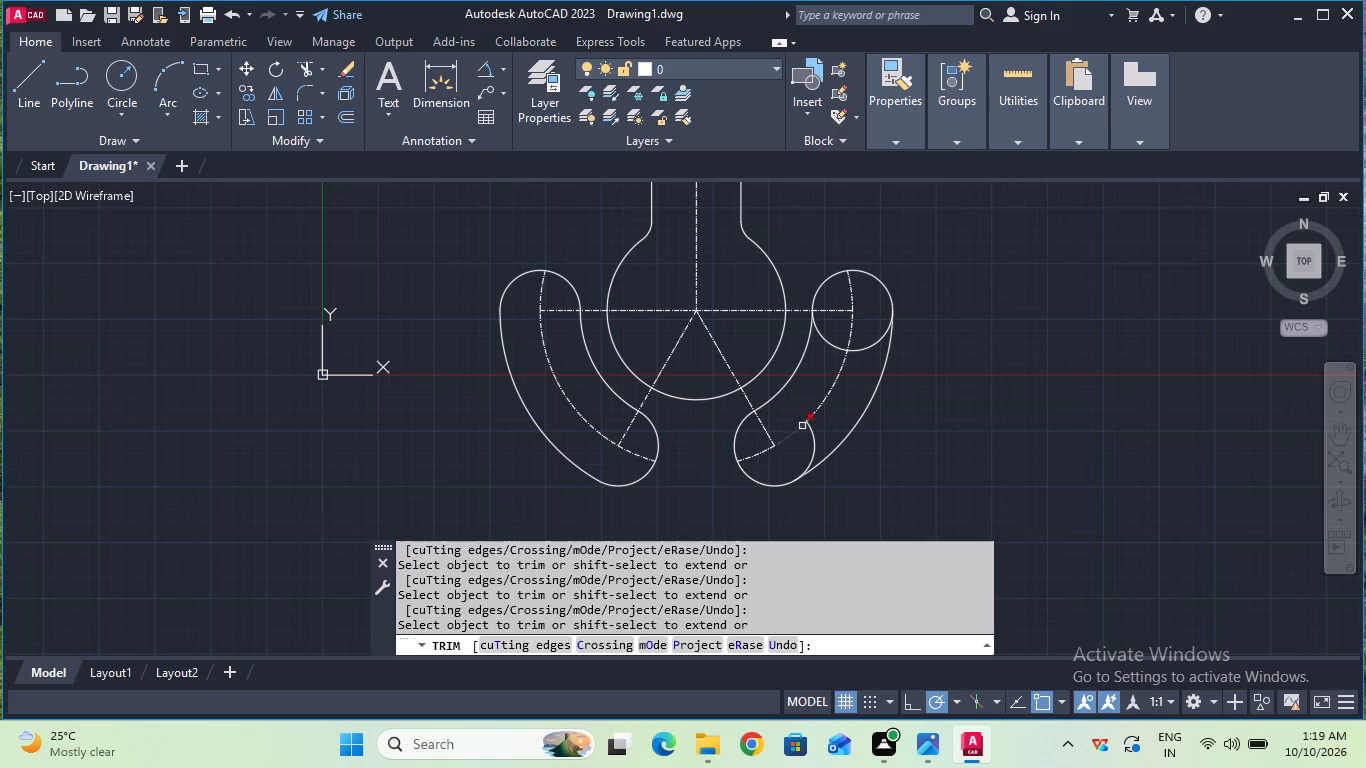
pyautogui.click(809, 432)
pyautogui.click(828, 343)
pyautogui.click(869, 348)
pyautogui.press('Escape')
pyautogui.press('Escape')
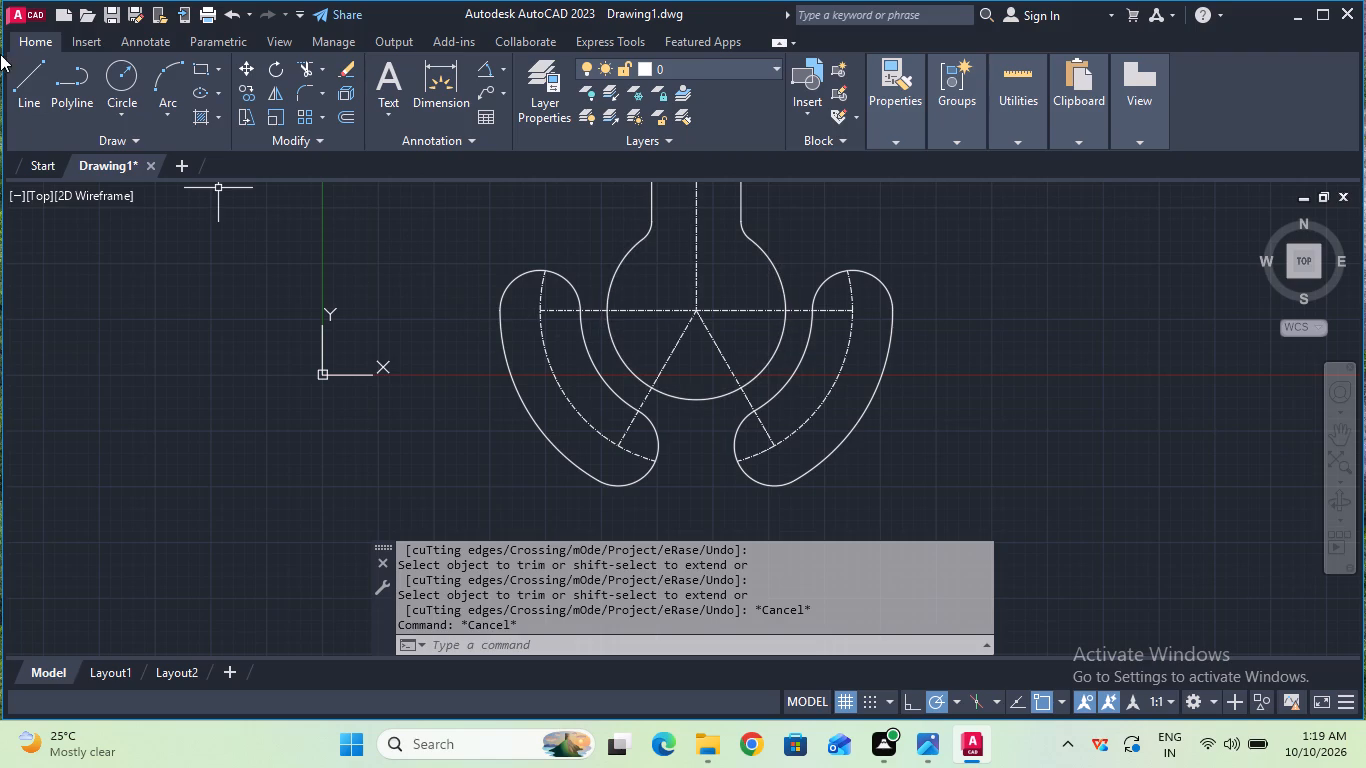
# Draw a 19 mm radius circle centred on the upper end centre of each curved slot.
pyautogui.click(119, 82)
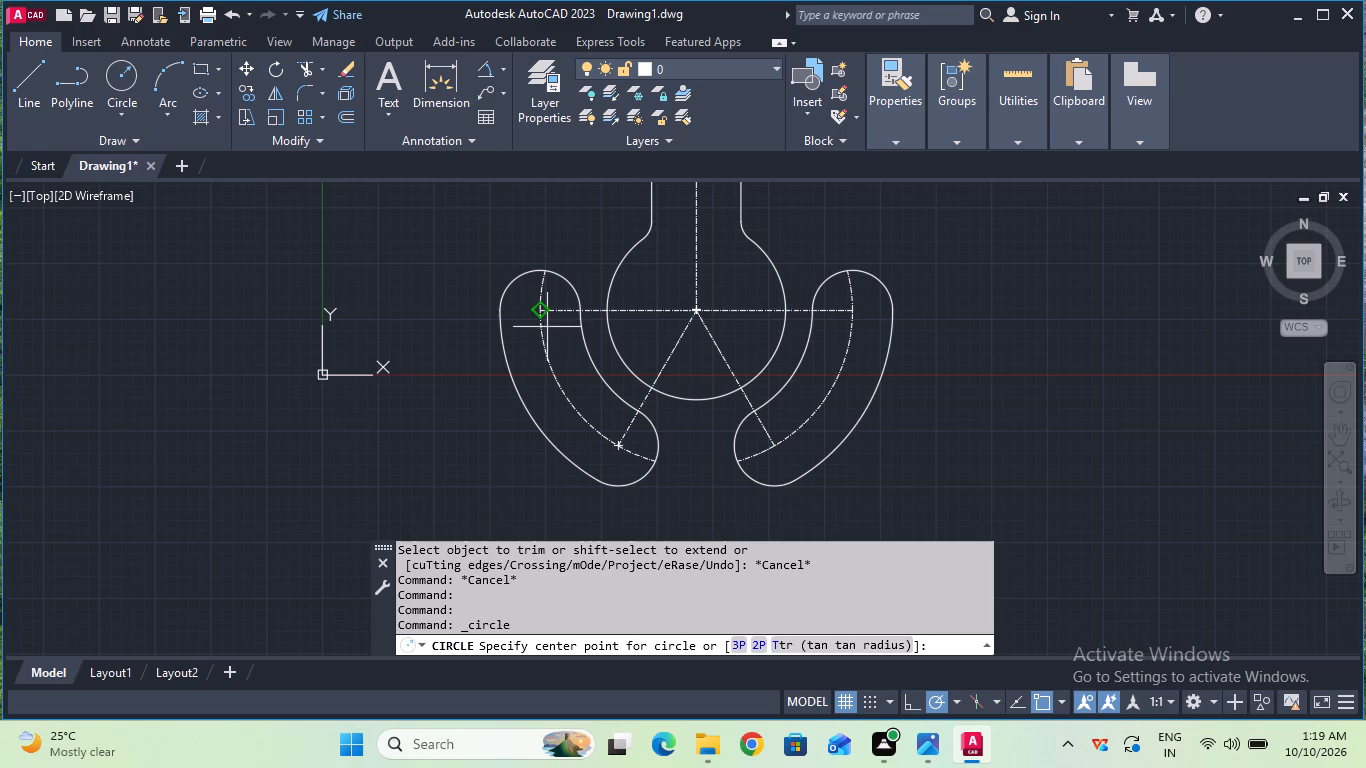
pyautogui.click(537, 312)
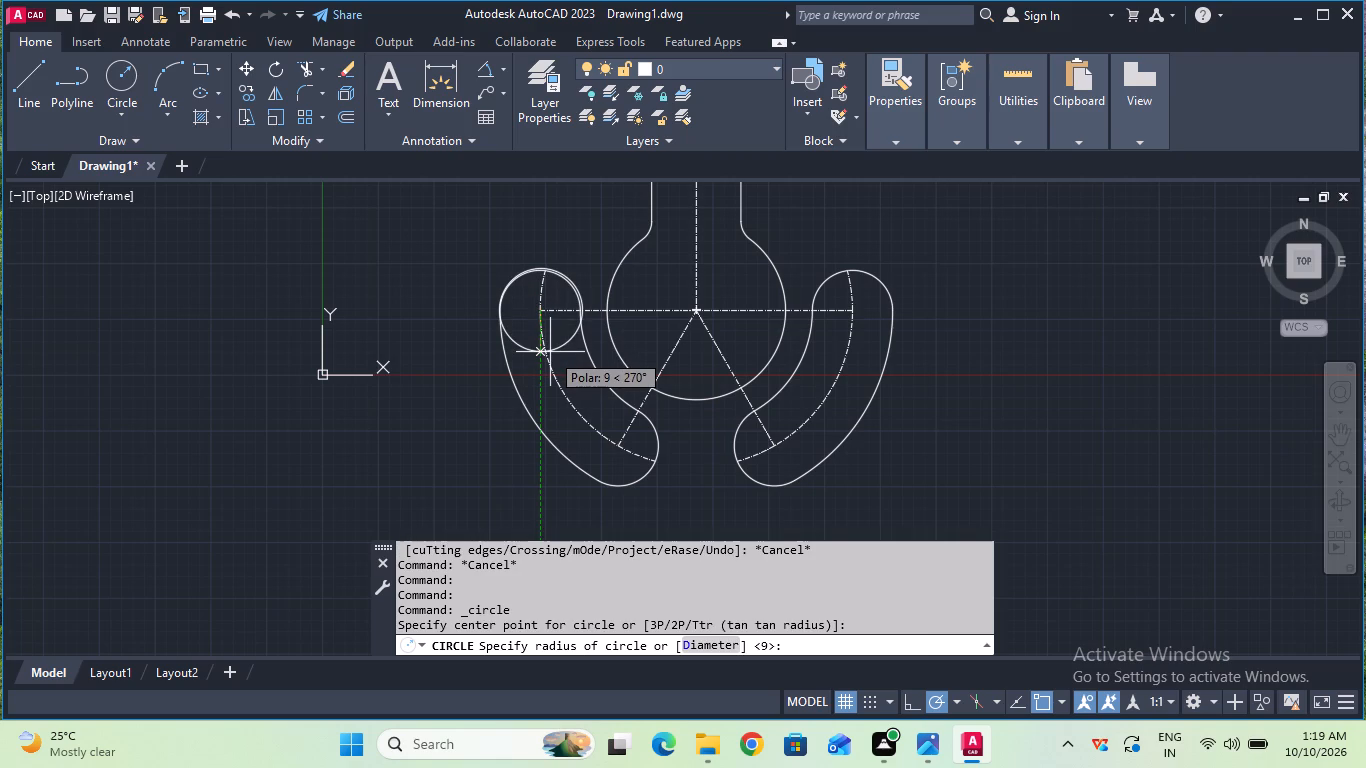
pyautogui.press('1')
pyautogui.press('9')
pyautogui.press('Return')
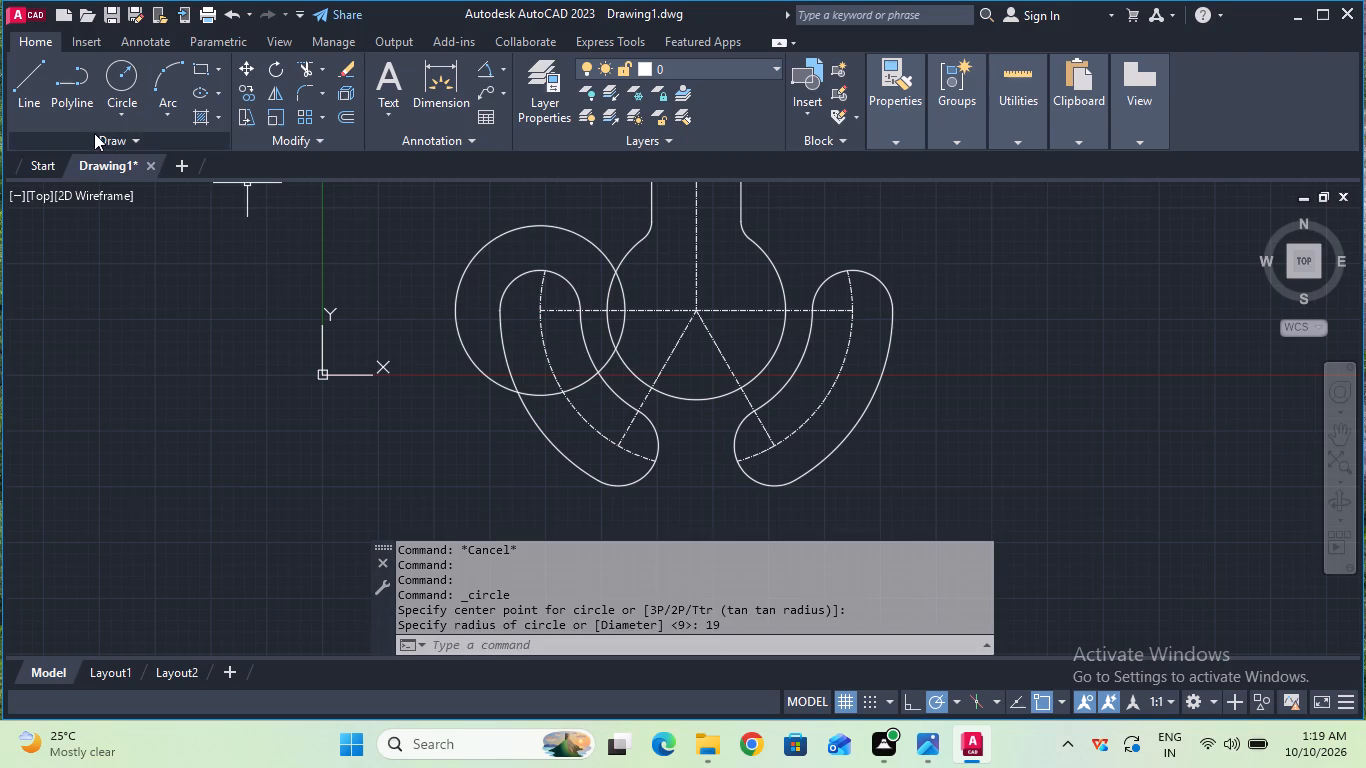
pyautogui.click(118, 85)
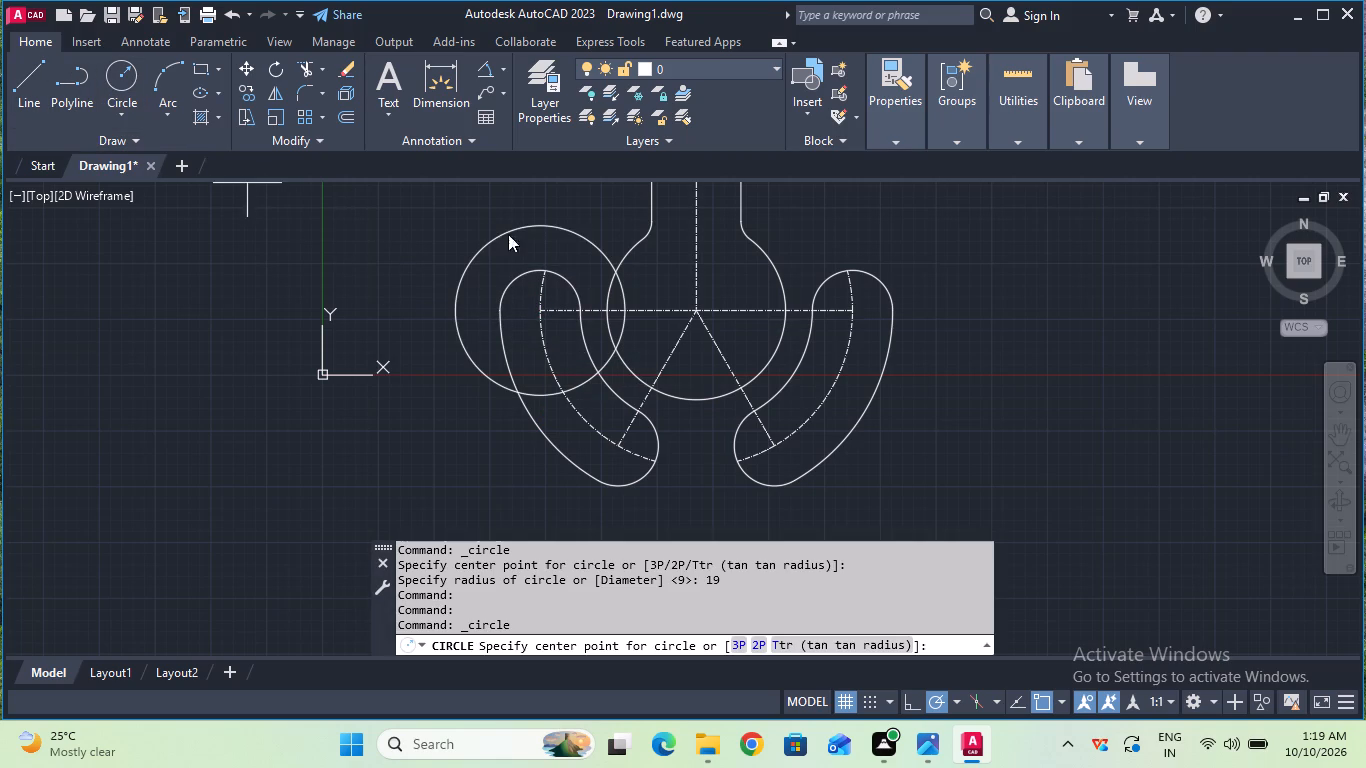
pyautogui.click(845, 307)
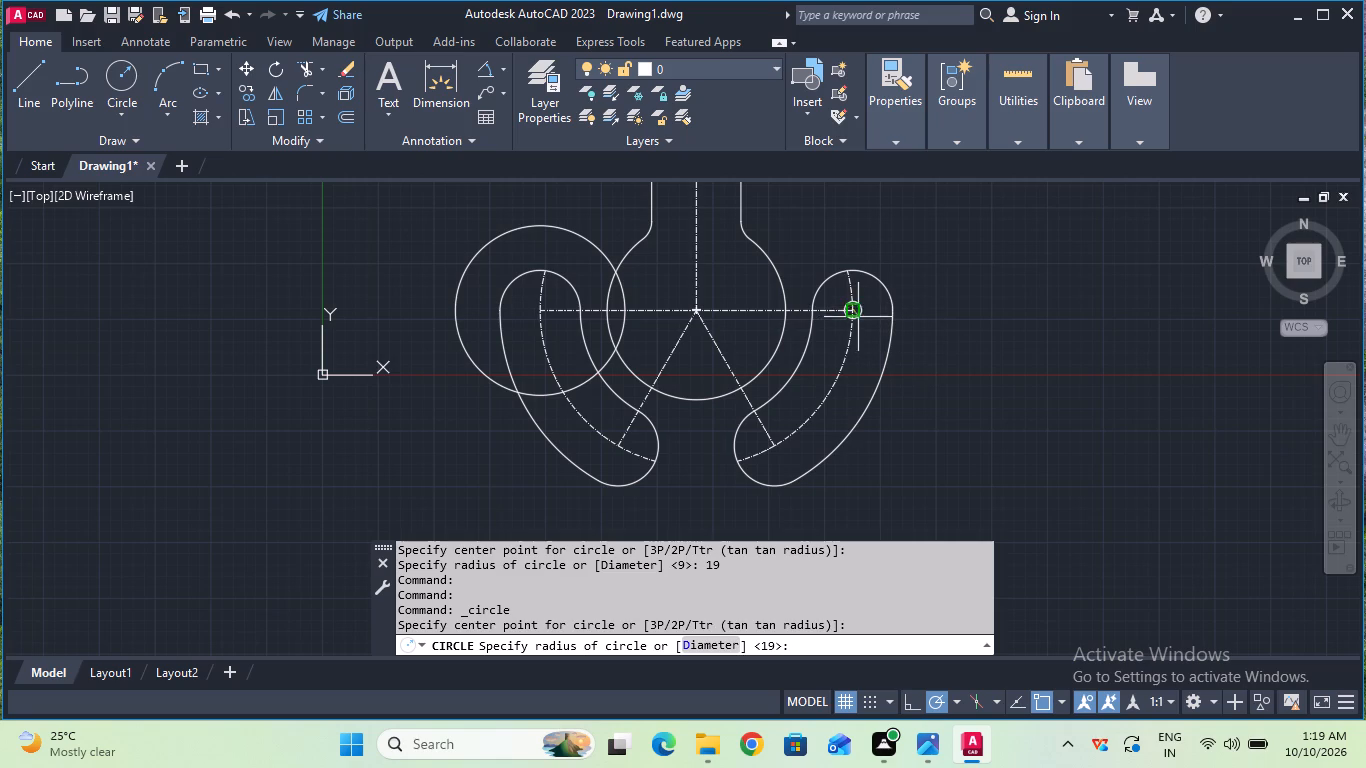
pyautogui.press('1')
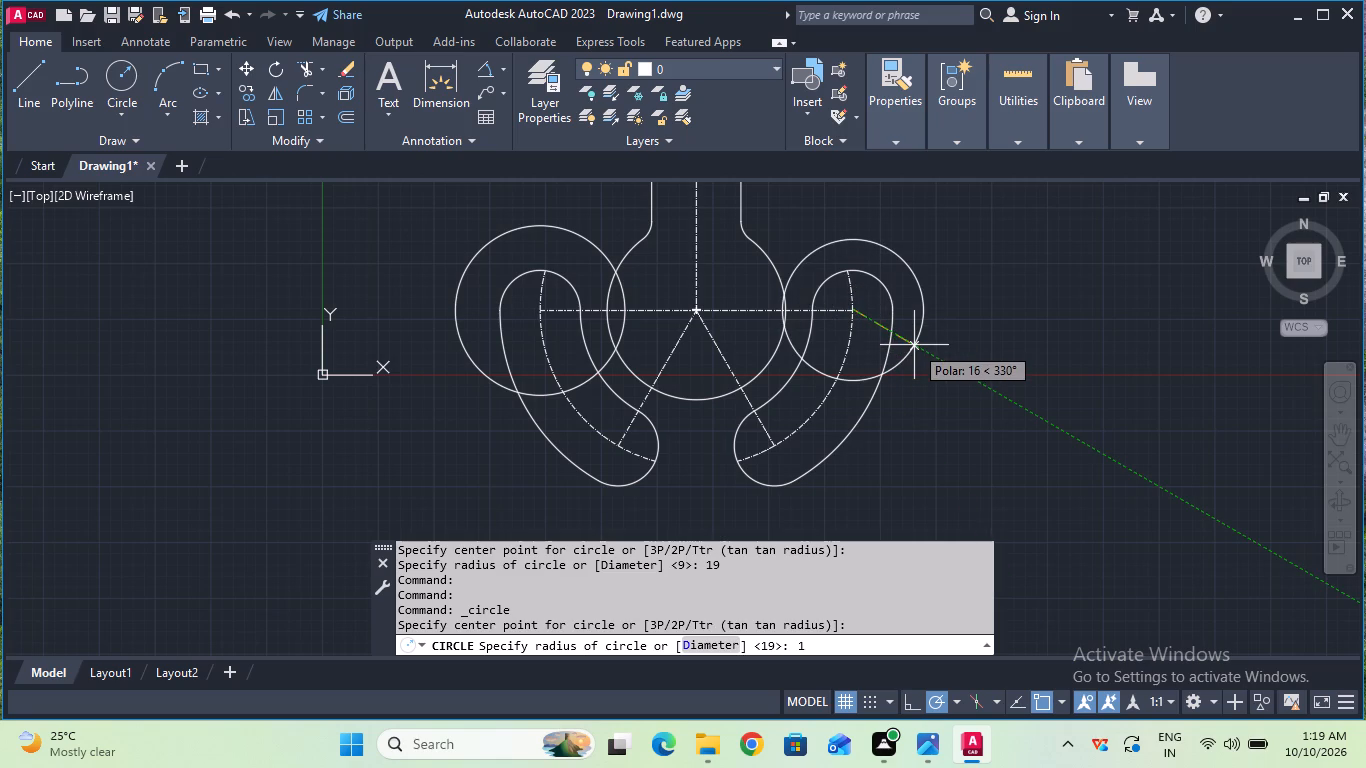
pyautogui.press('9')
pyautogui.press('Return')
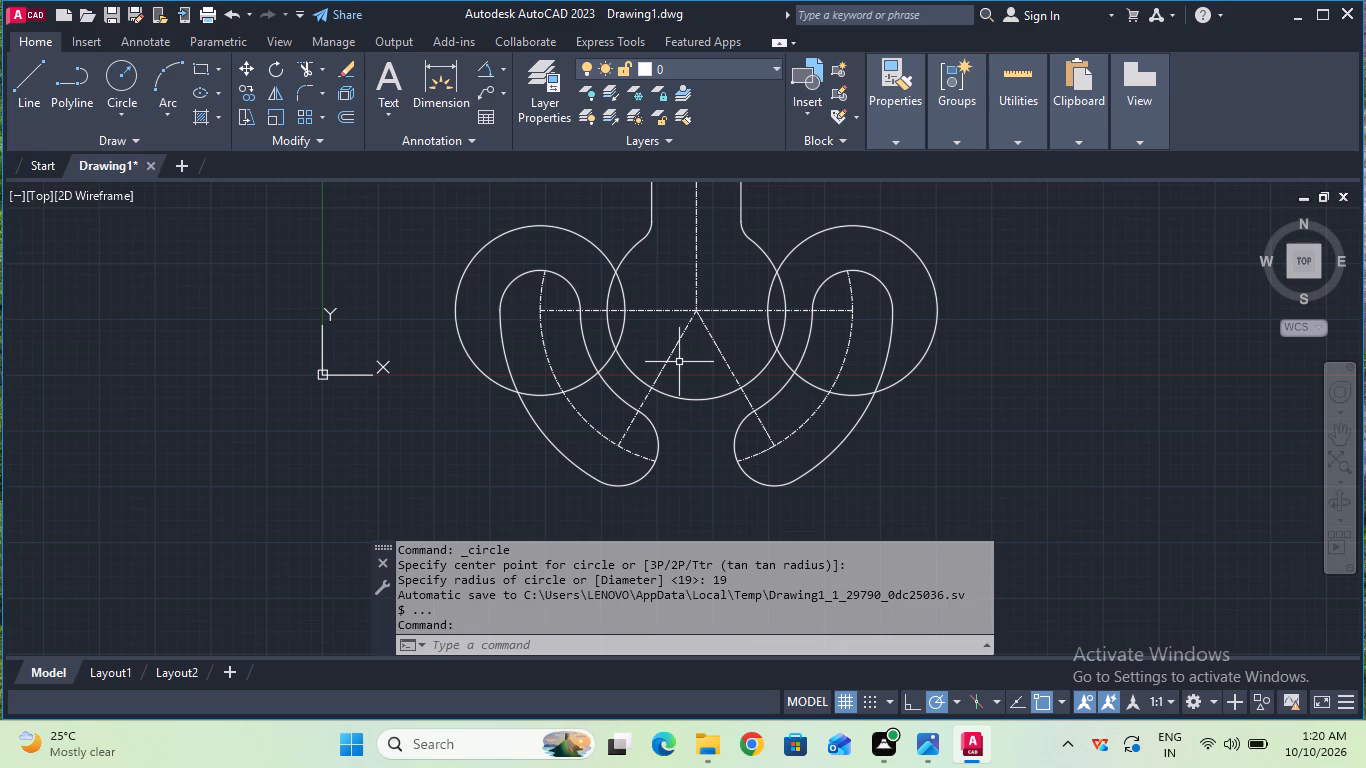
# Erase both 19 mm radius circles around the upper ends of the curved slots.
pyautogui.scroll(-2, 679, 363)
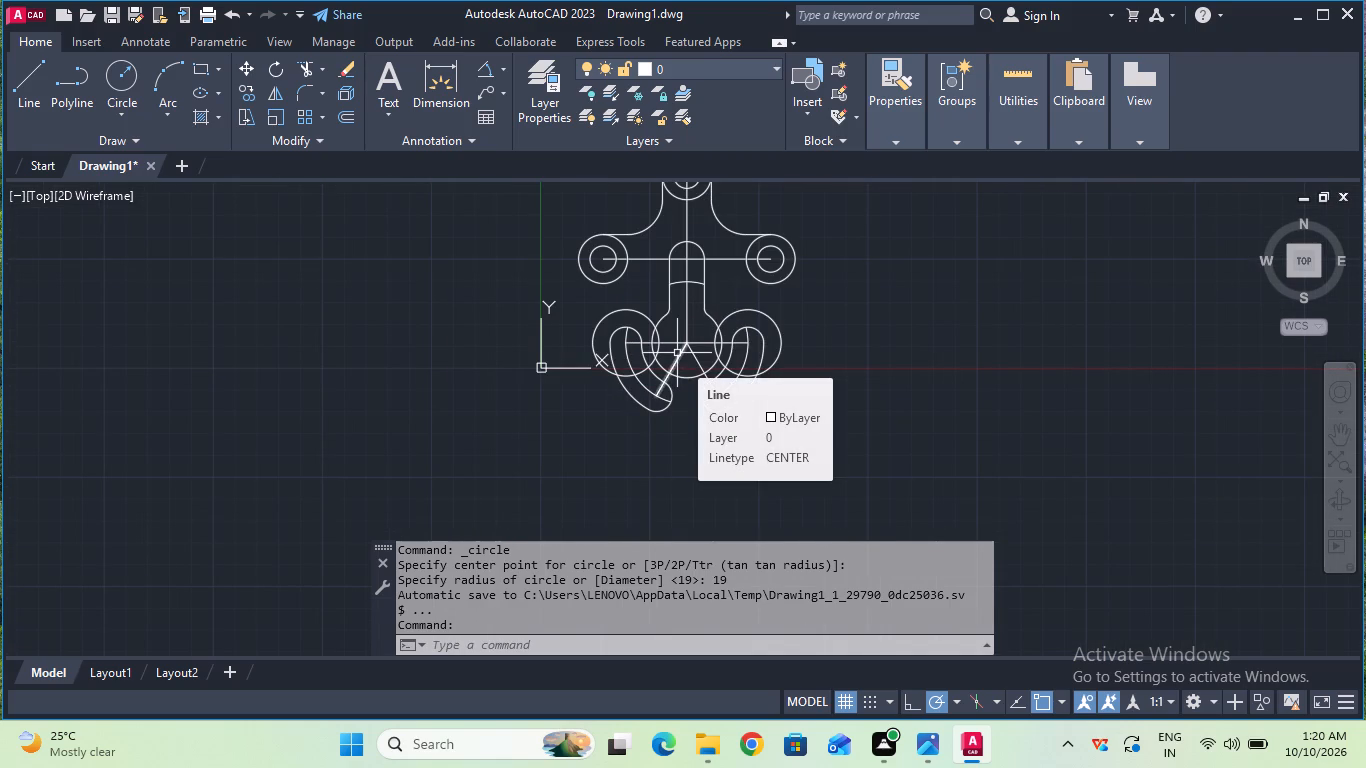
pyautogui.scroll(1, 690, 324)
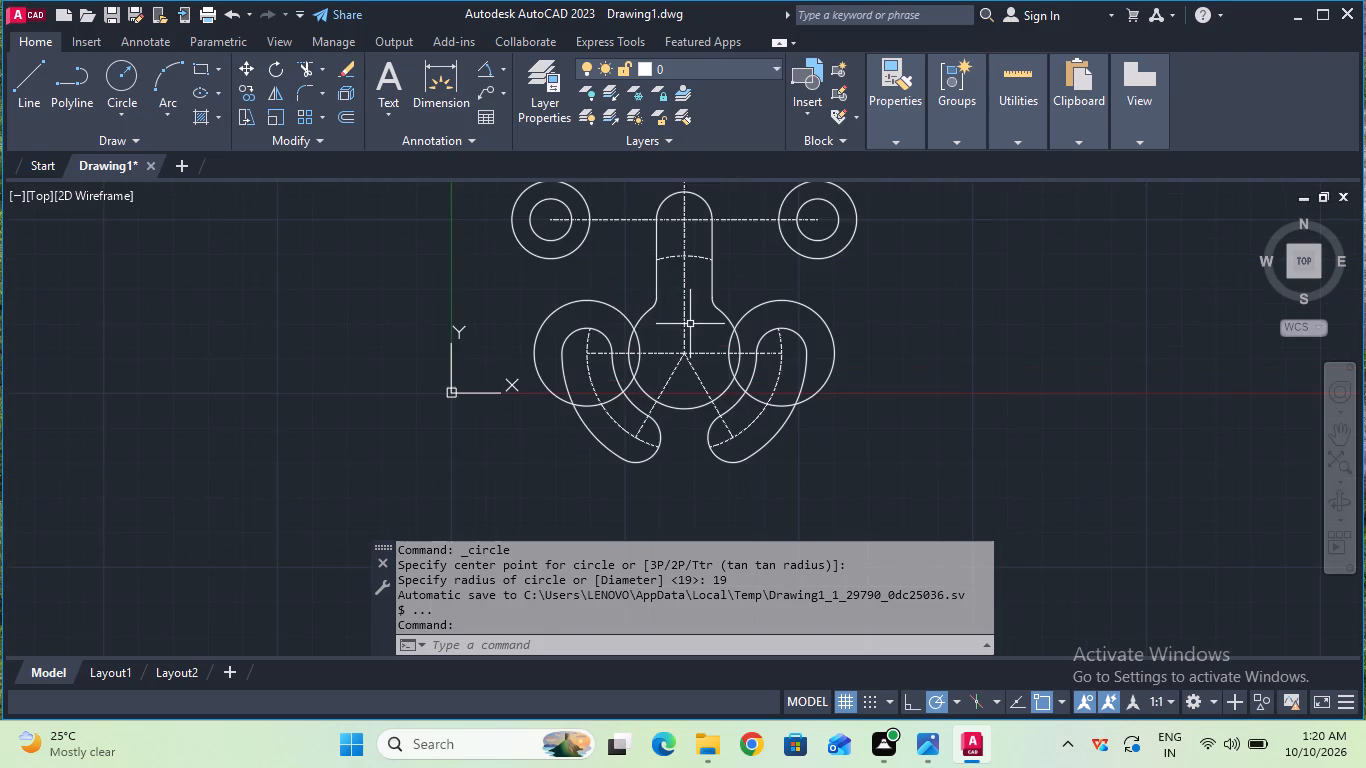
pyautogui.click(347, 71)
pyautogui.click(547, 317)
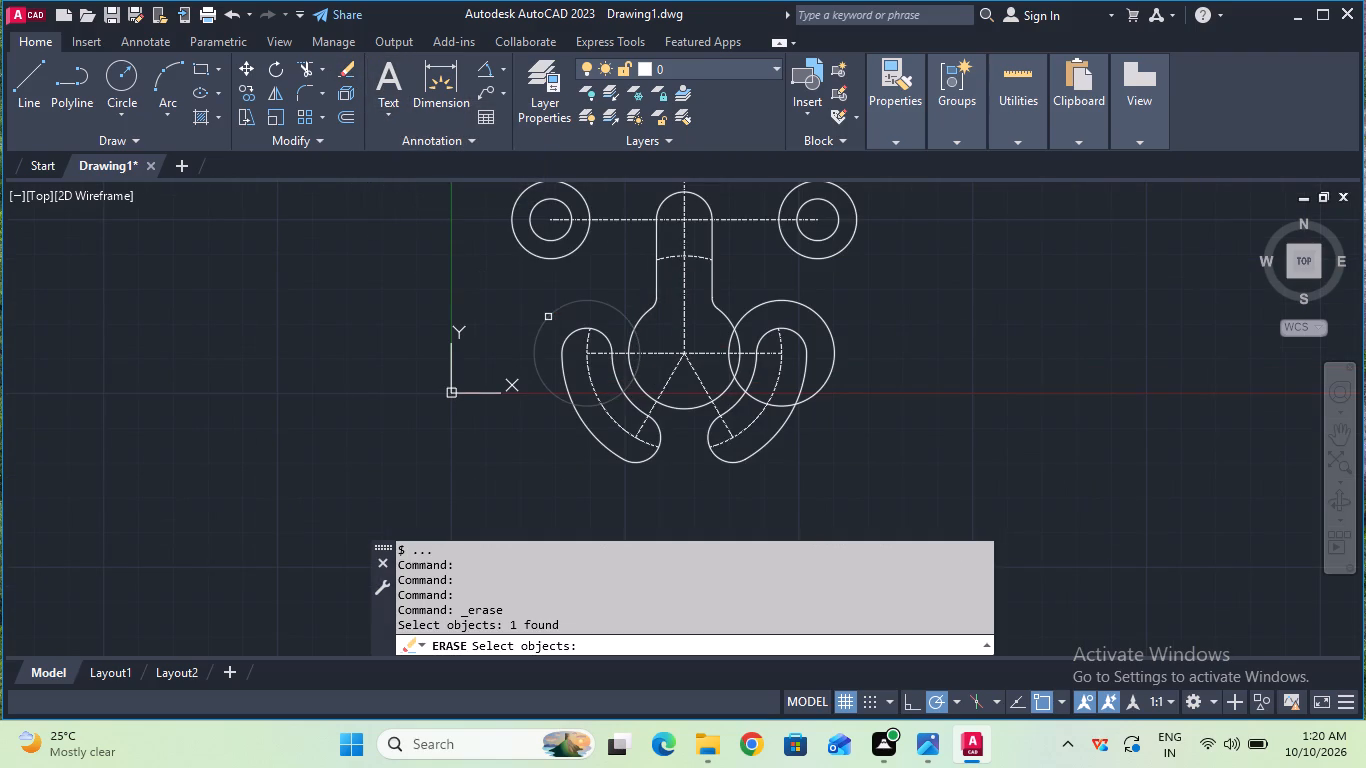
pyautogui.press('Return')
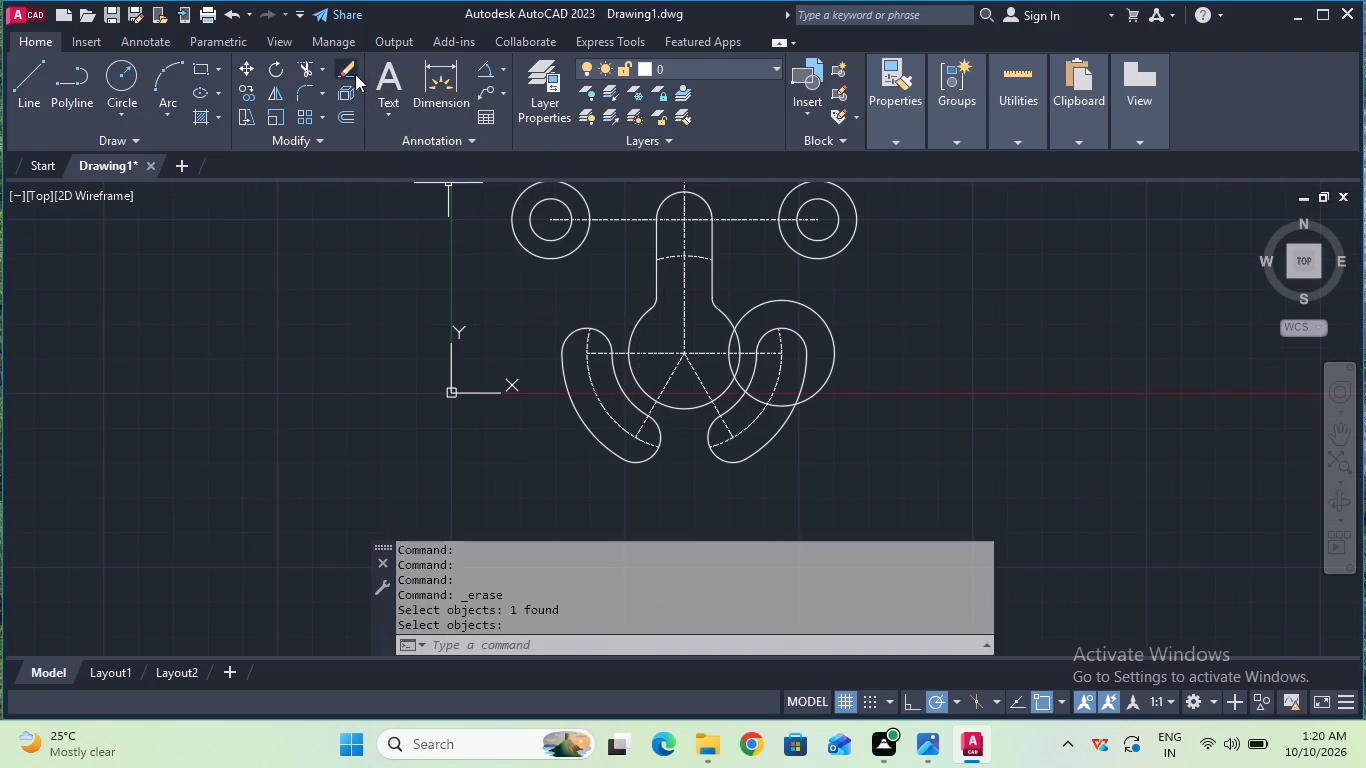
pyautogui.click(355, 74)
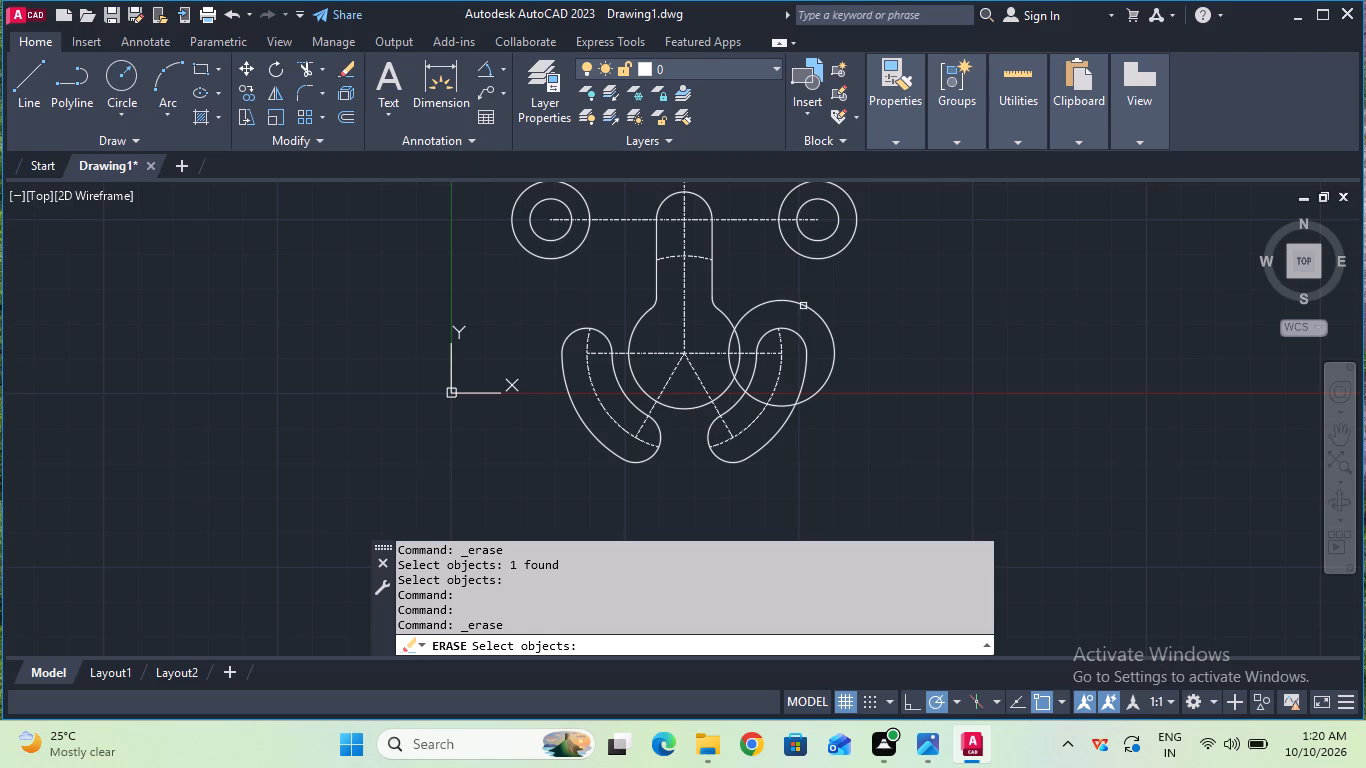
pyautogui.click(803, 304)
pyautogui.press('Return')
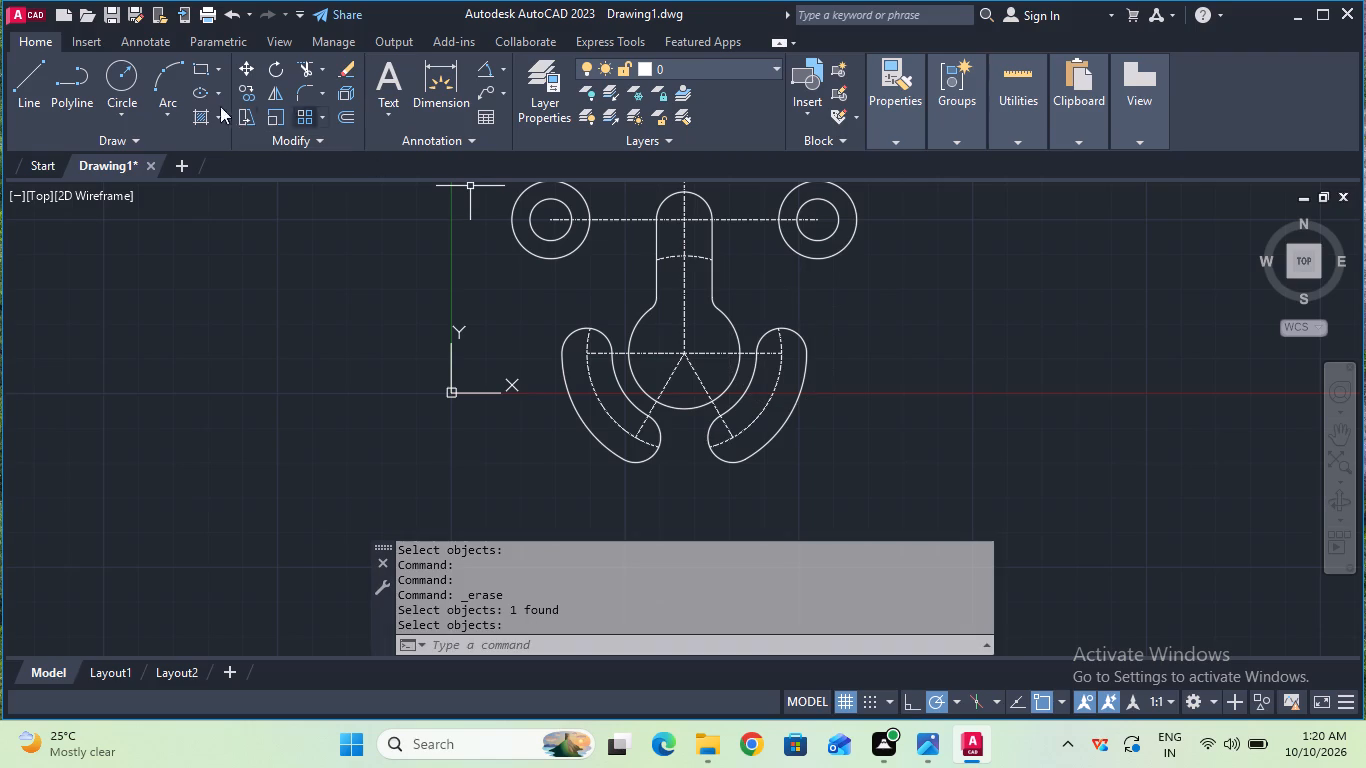
# Draw a 54 mm radius circle centred on the lobe's centre, where the centerlines meet.
pyautogui.click(125, 80)
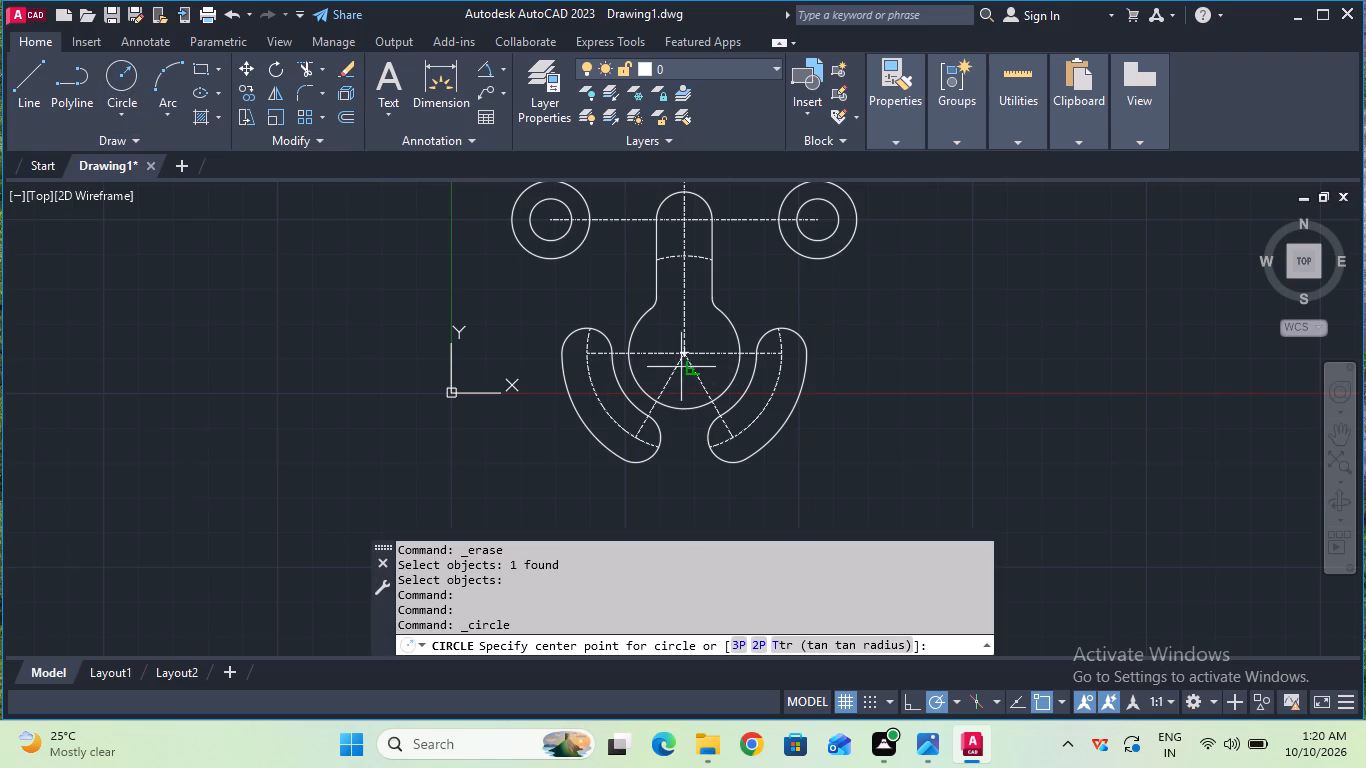
pyautogui.click(682, 354)
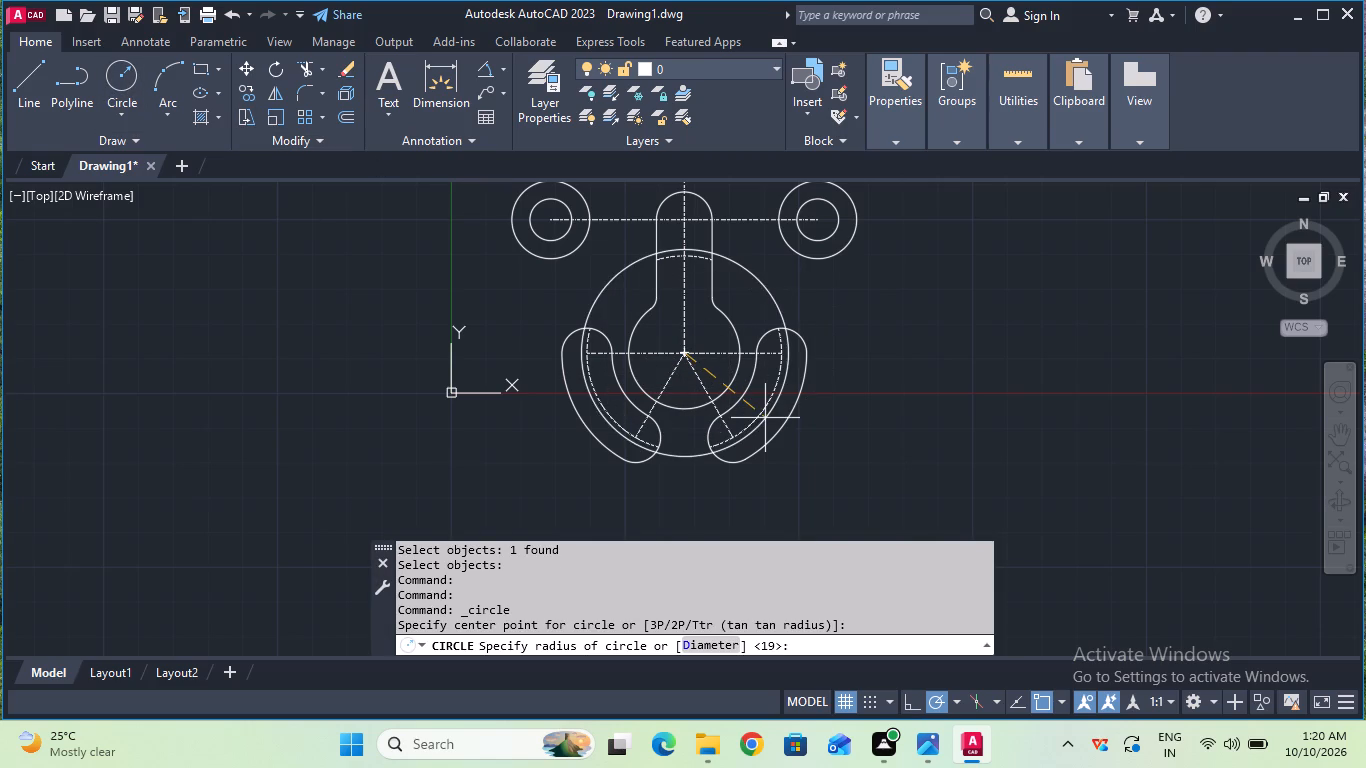
pyautogui.write('54')
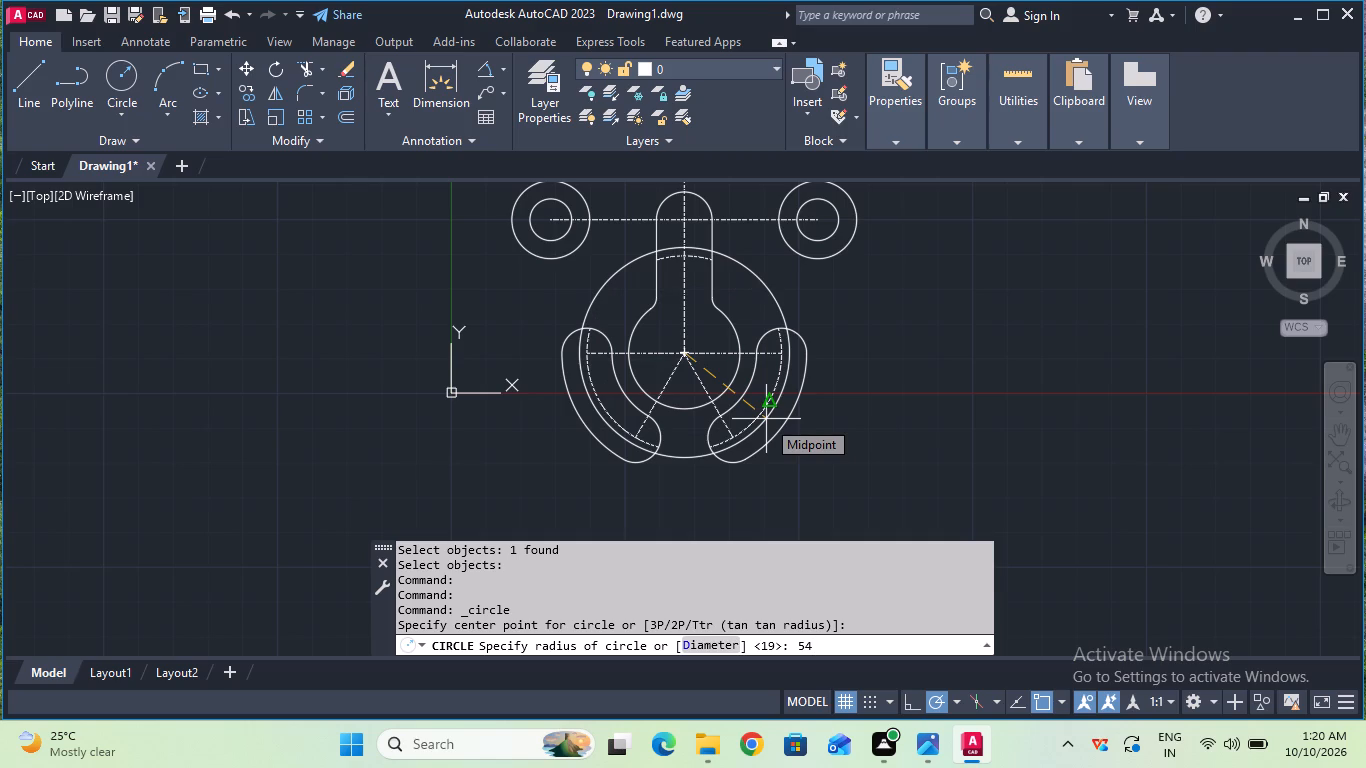
pyautogui.press('Return')
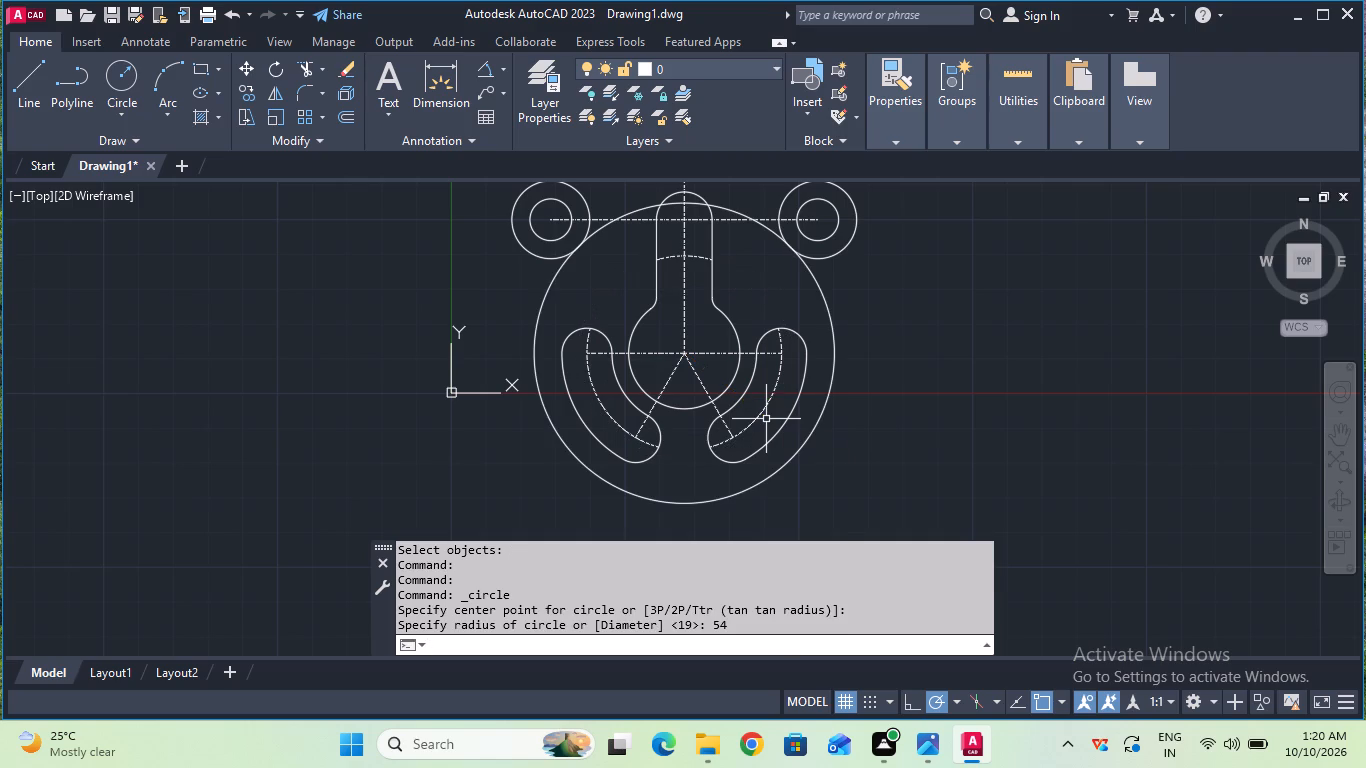
pyautogui.press('Escape')
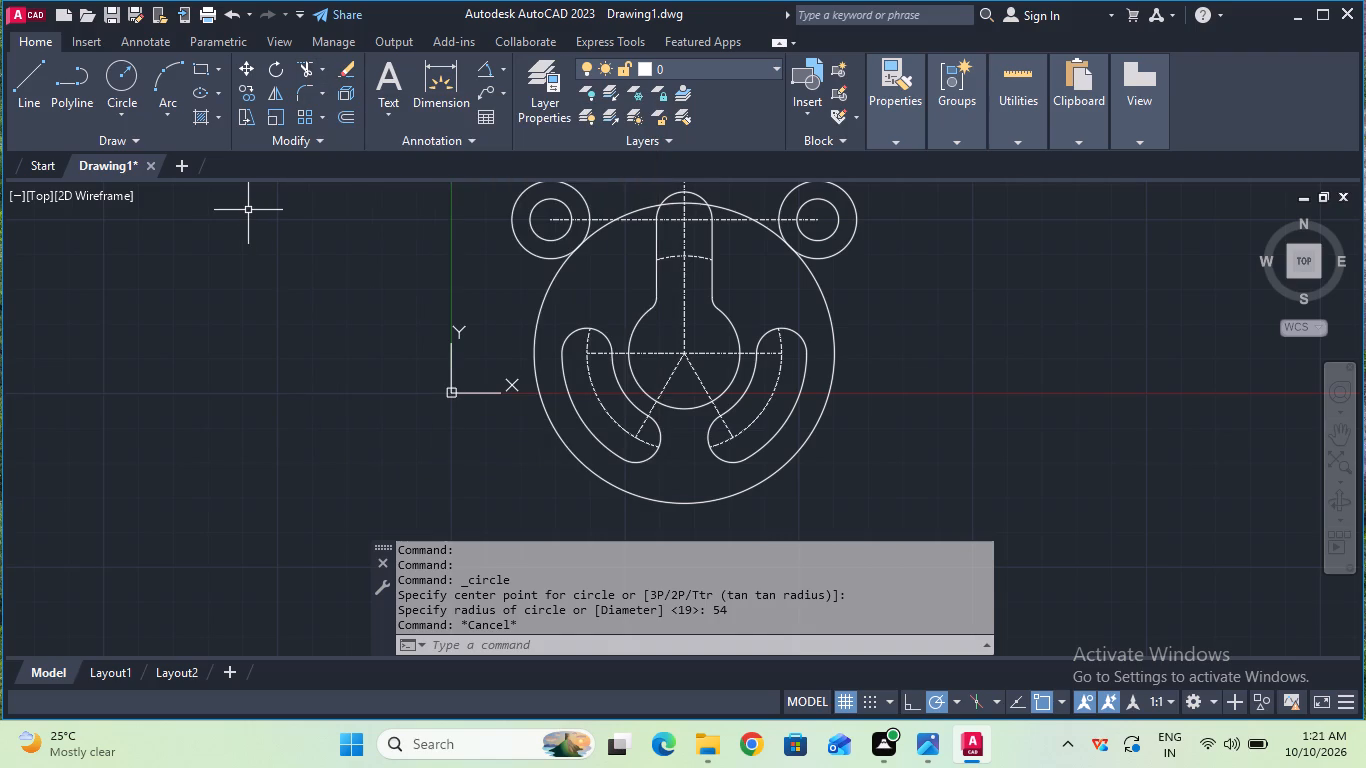
# Draw a 20 mm radius Tan, Tan, Radius circle touching the left boss's outer circle and the left side of the 54 mm radius circle.
pyautogui.click(117, 87)
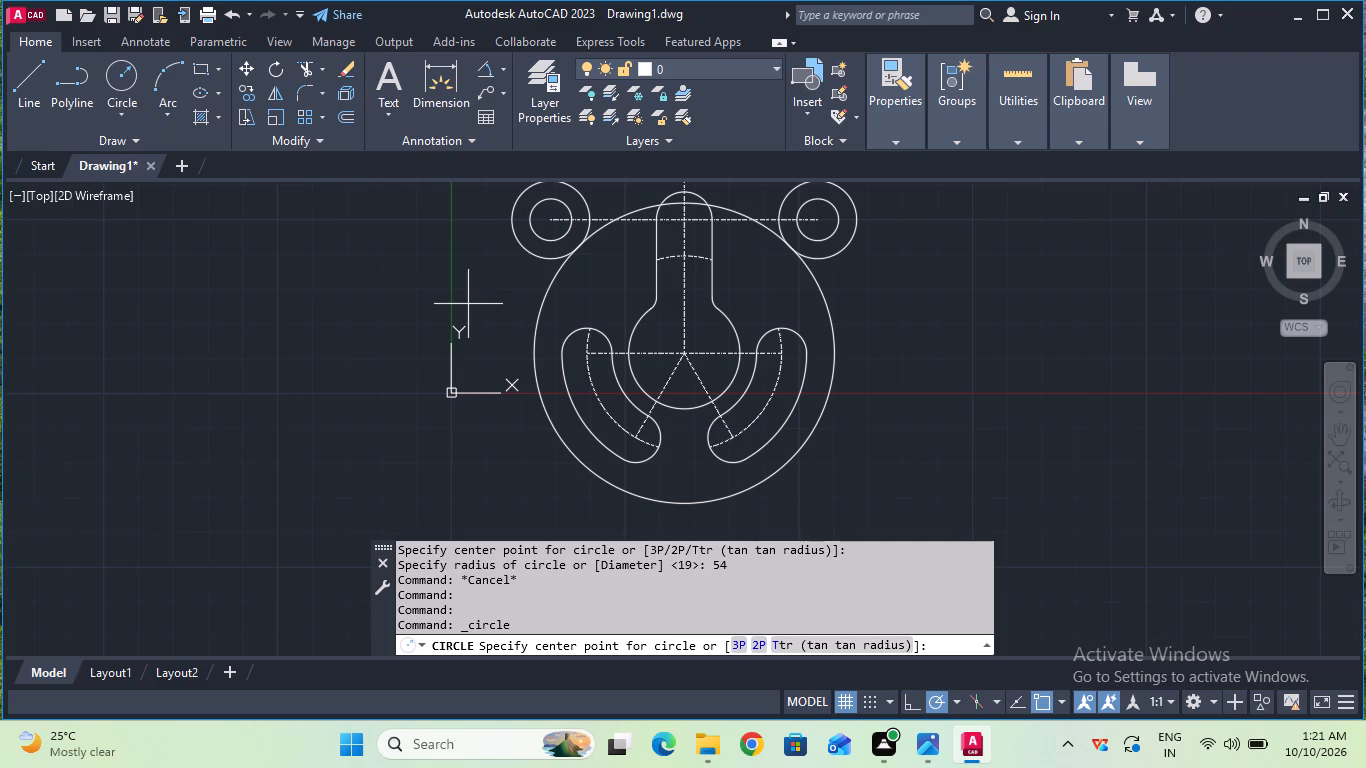
pyautogui.click(137, 95)
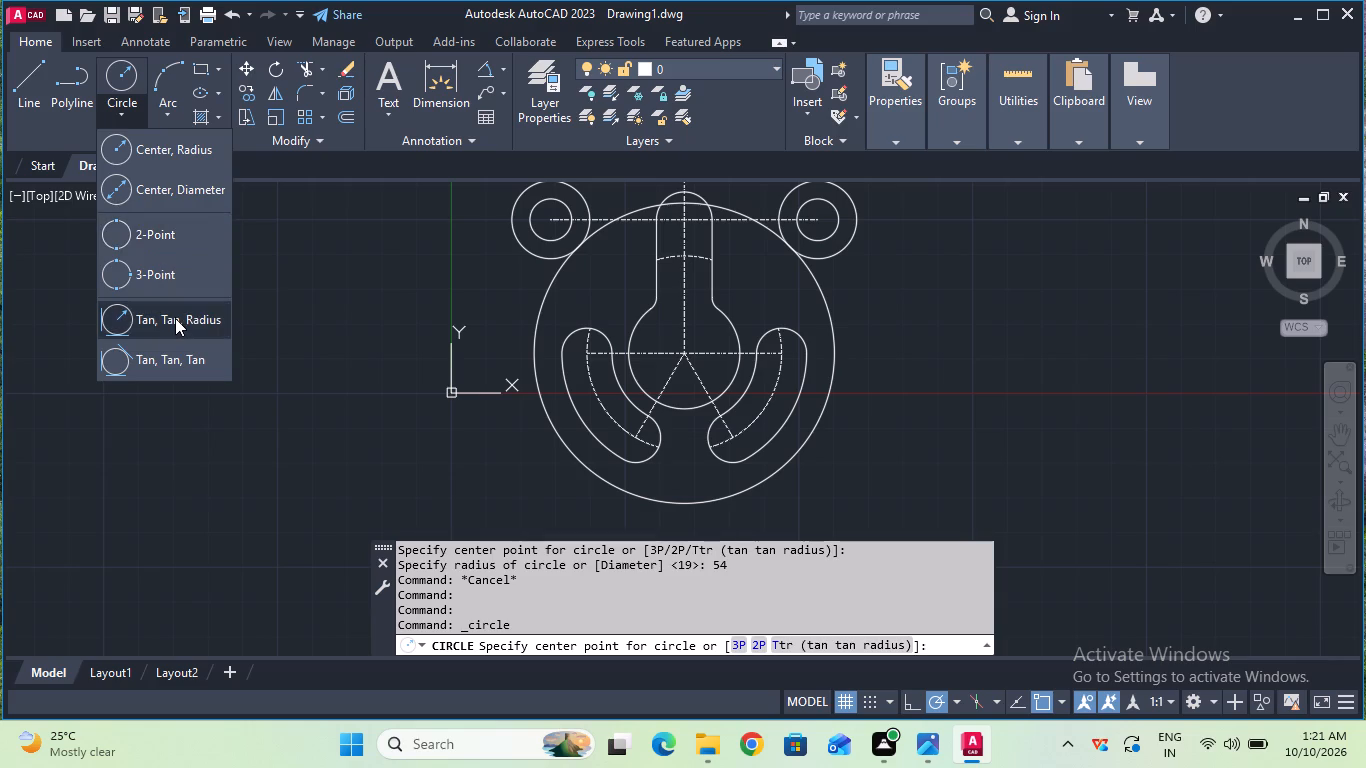
pyautogui.click(175, 318)
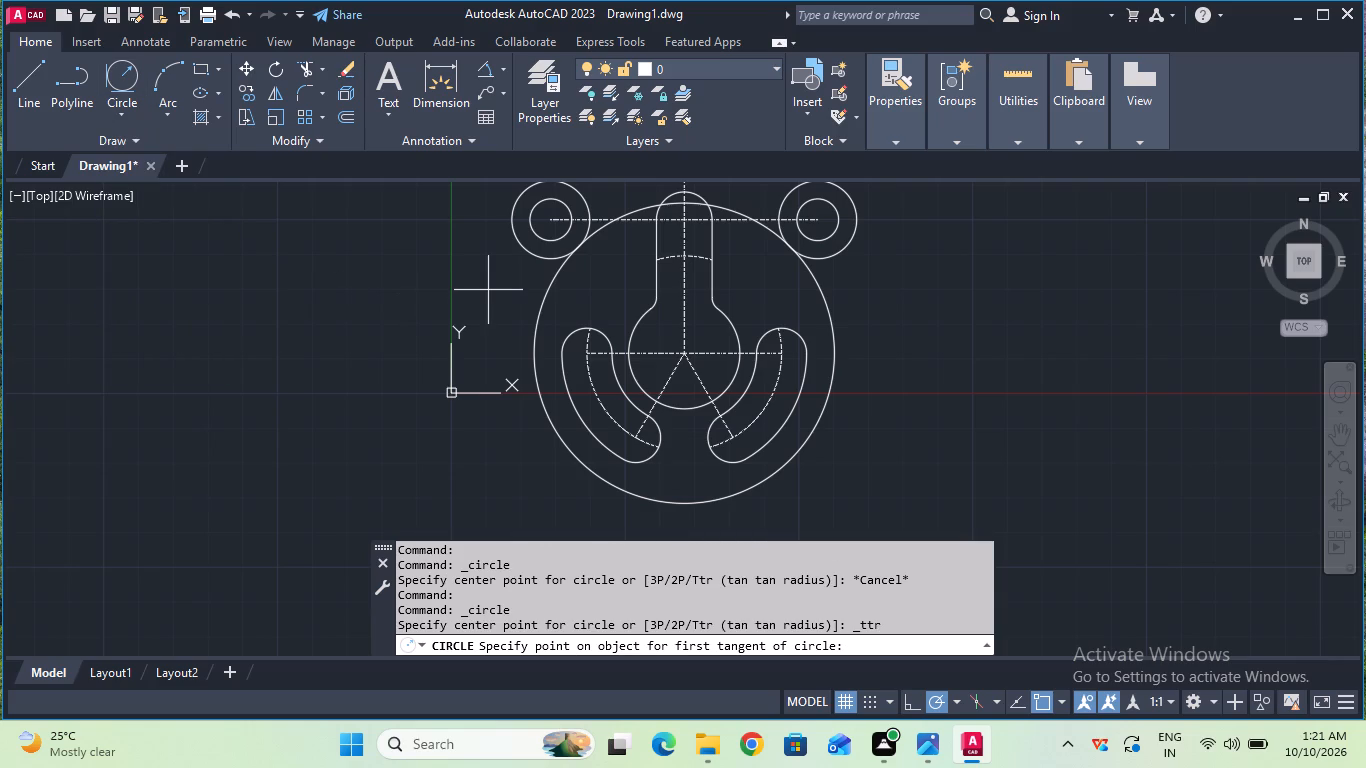
pyautogui.click(533, 264)
pyautogui.click(533, 338)
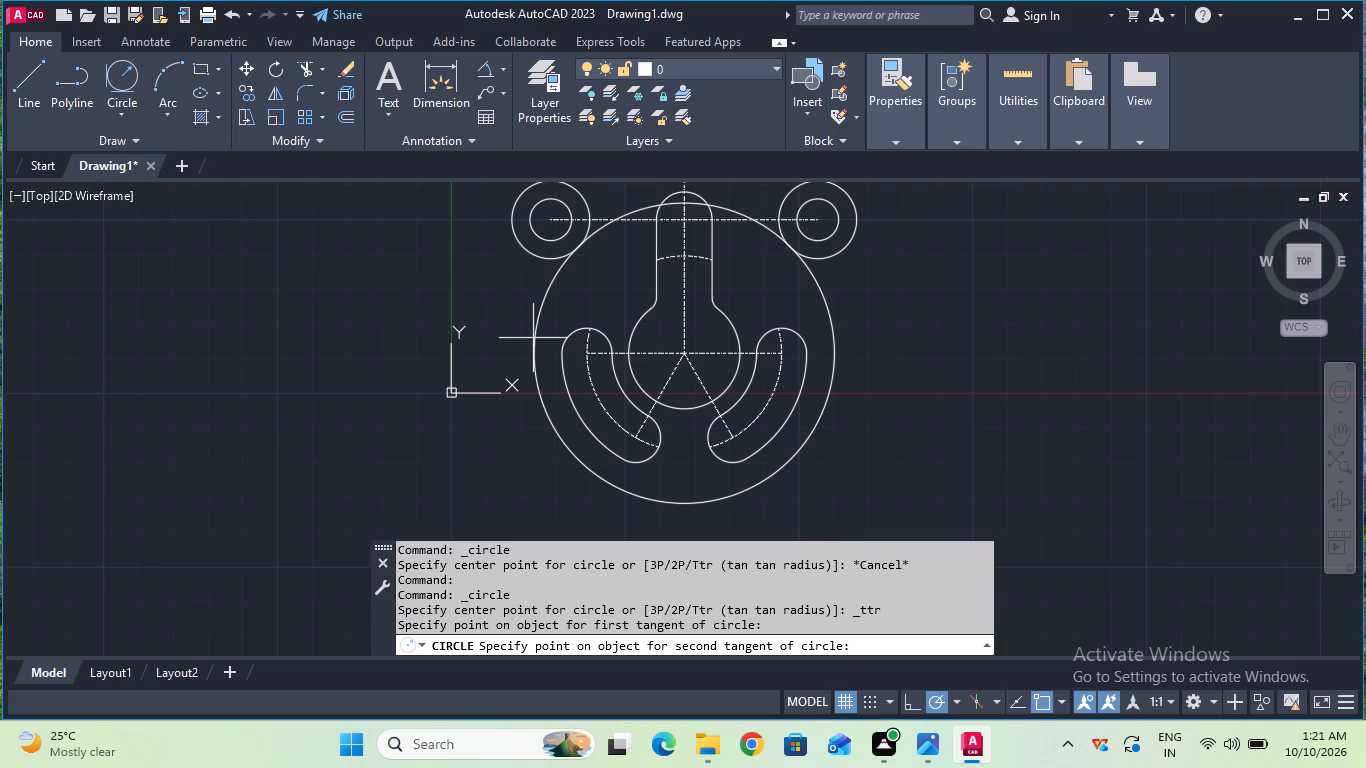
pyautogui.write('20')
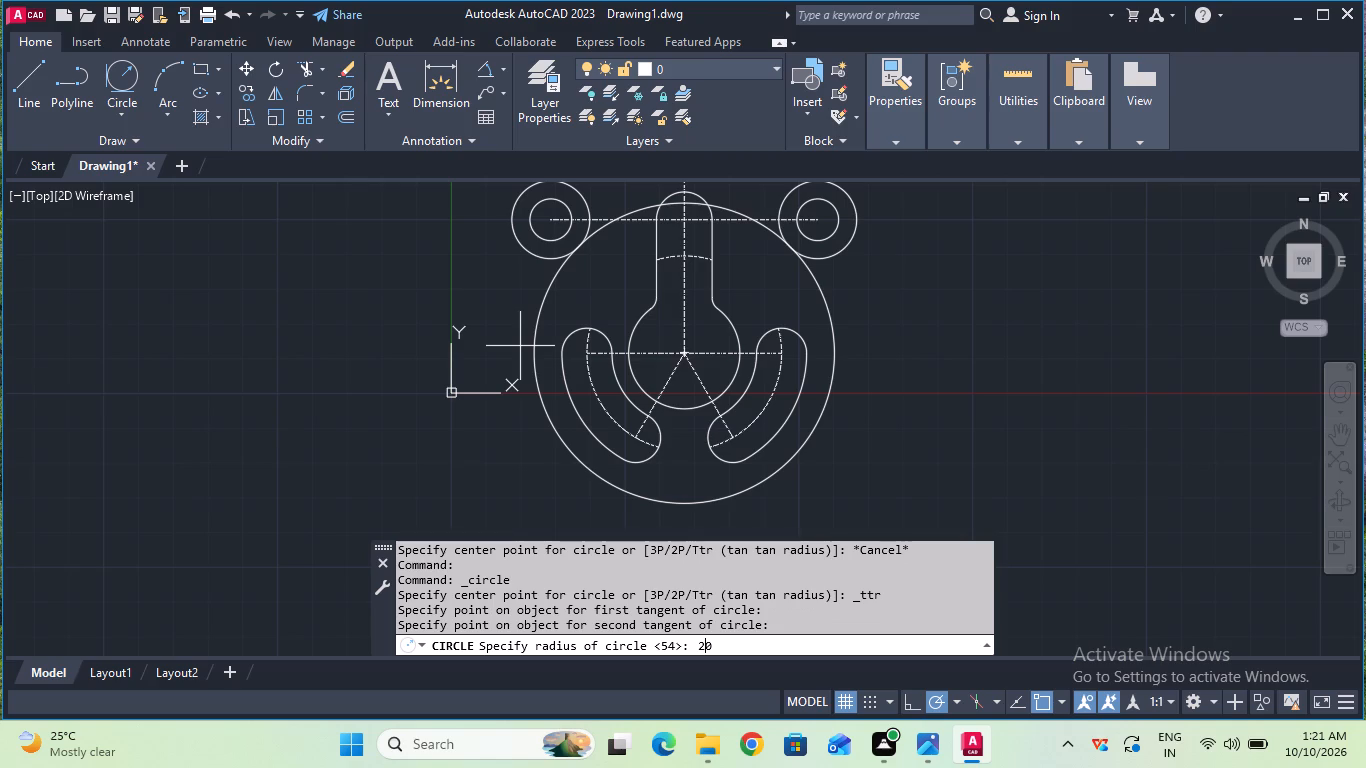
pyautogui.press('Return')
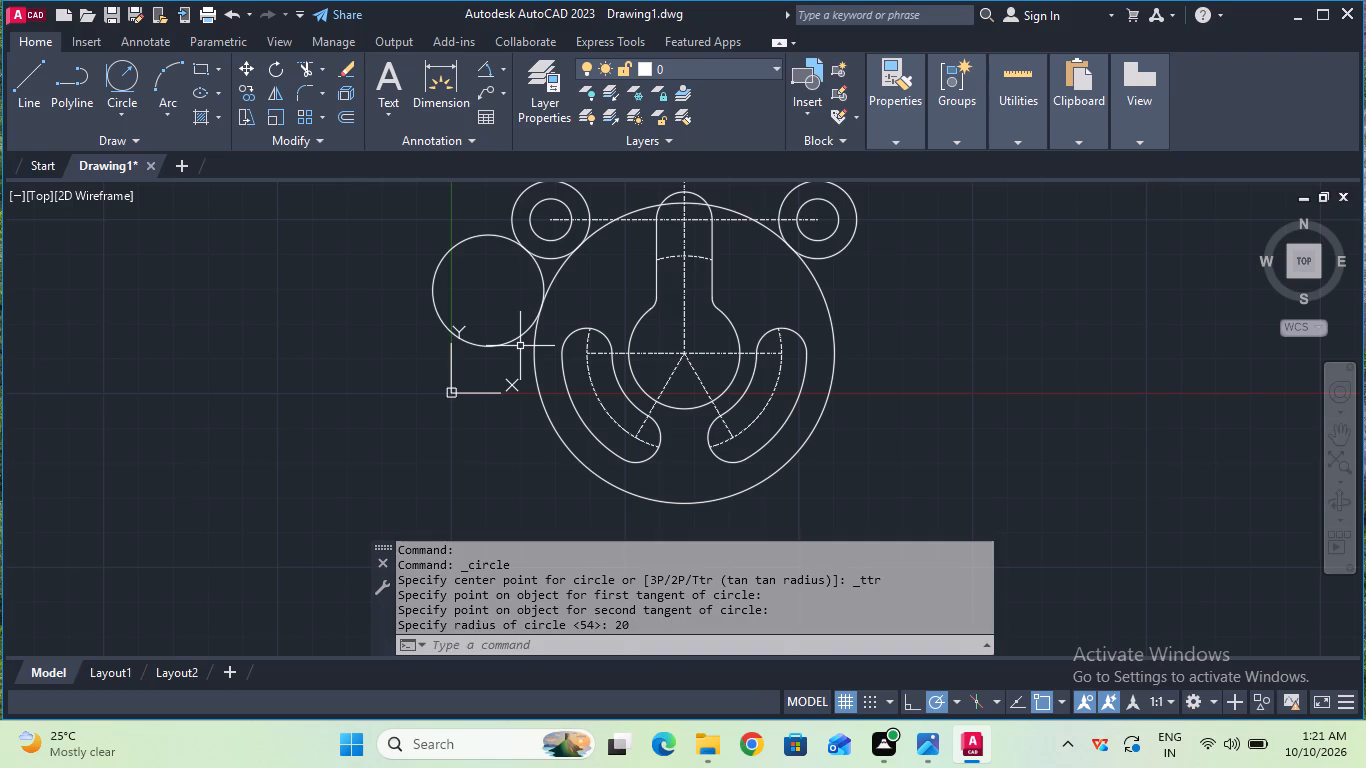
# Erase the 20 mm radius tangent circle beside the left boss and the 54 mm radius circle around the lobe.
pyautogui.click(496, 343)
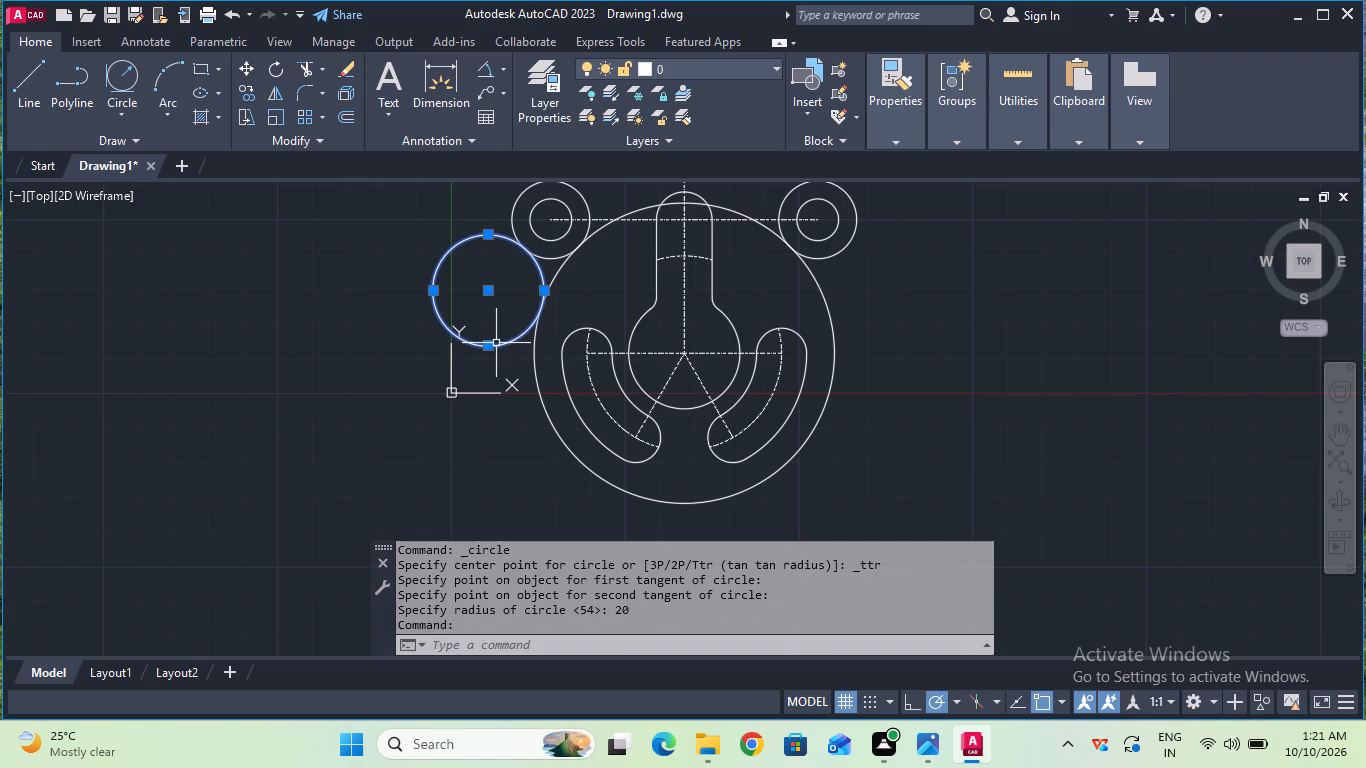
pyautogui.press('Delete')
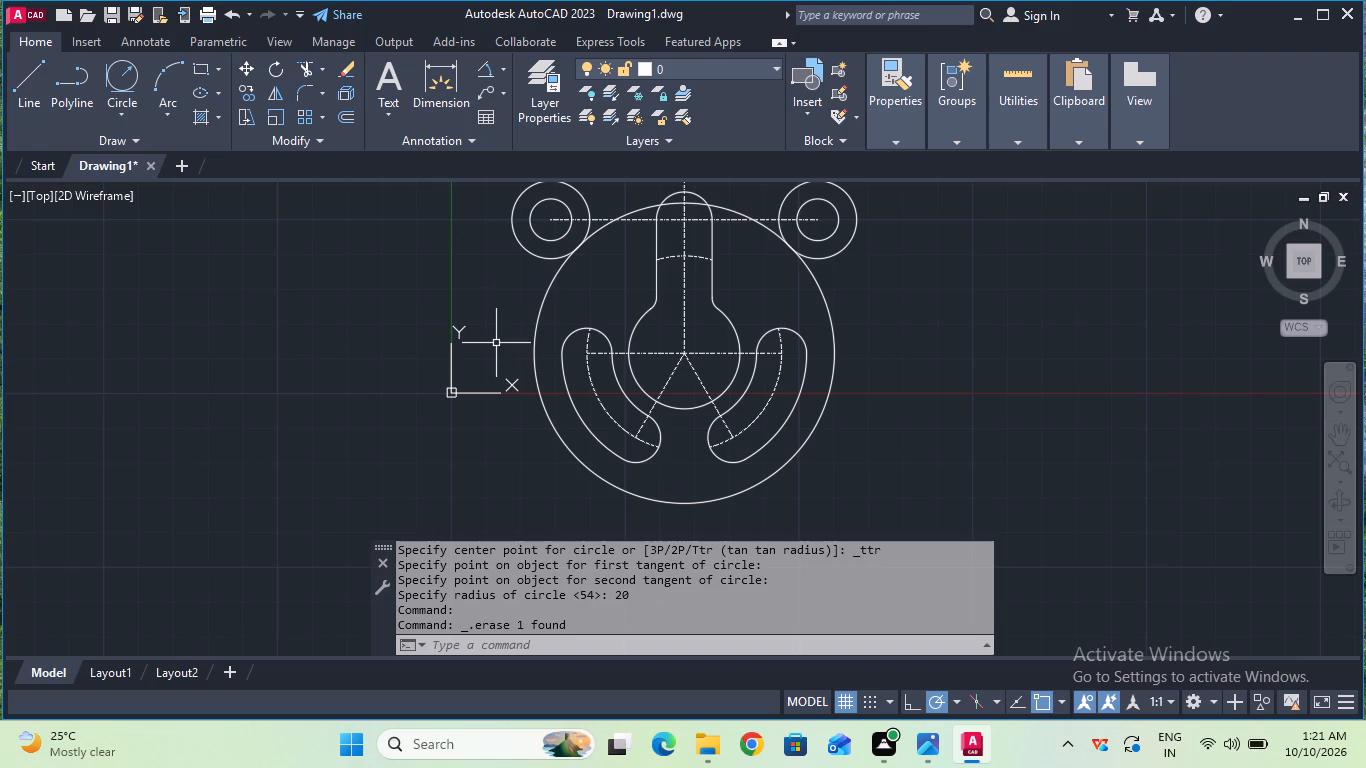
pyautogui.click(354, 66)
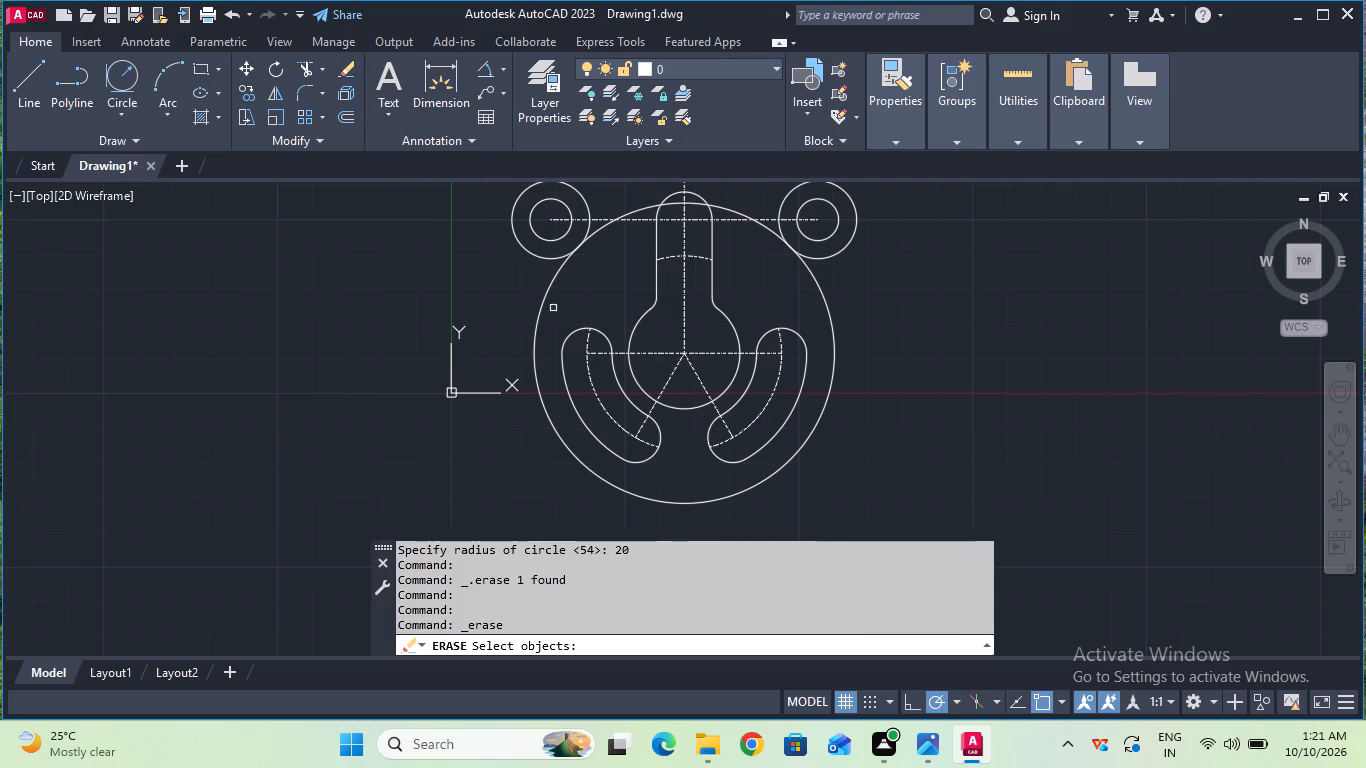
pyautogui.click(543, 314)
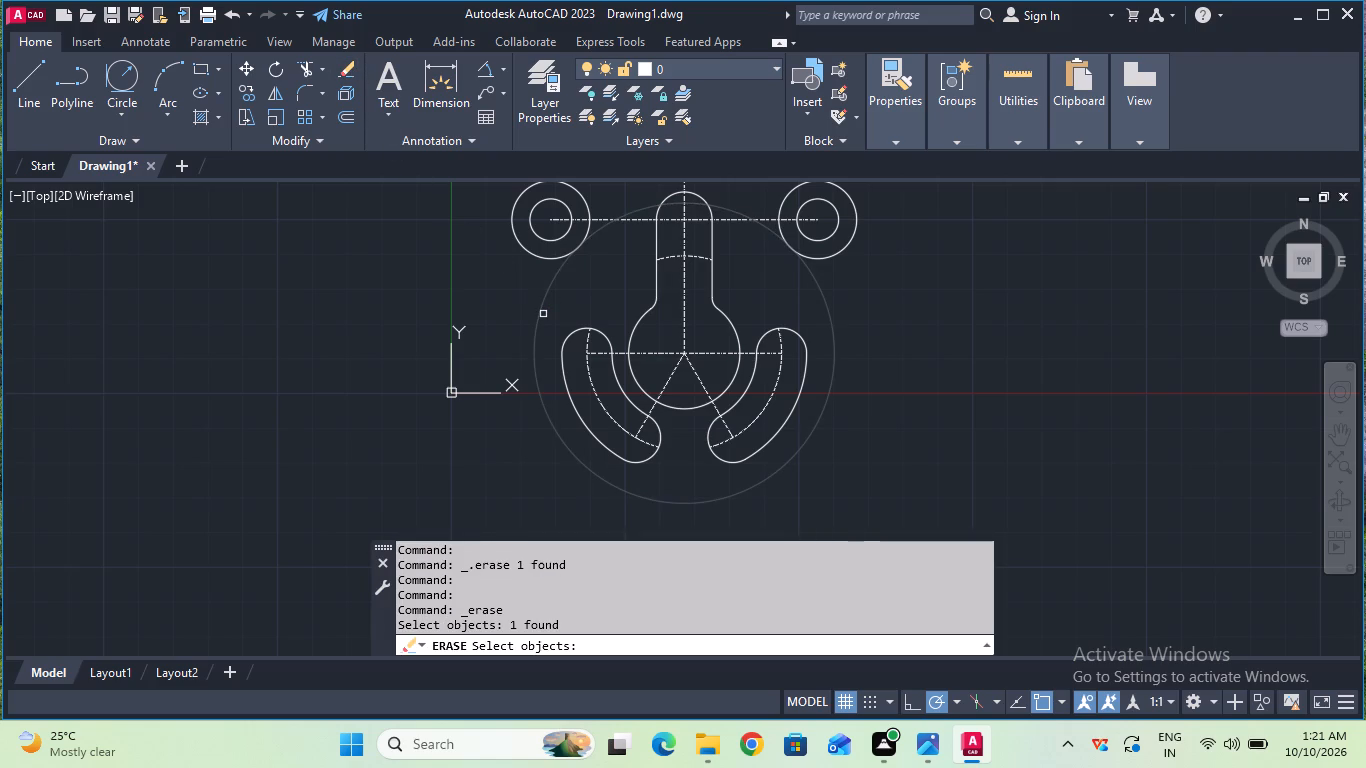
pyautogui.press('Return')
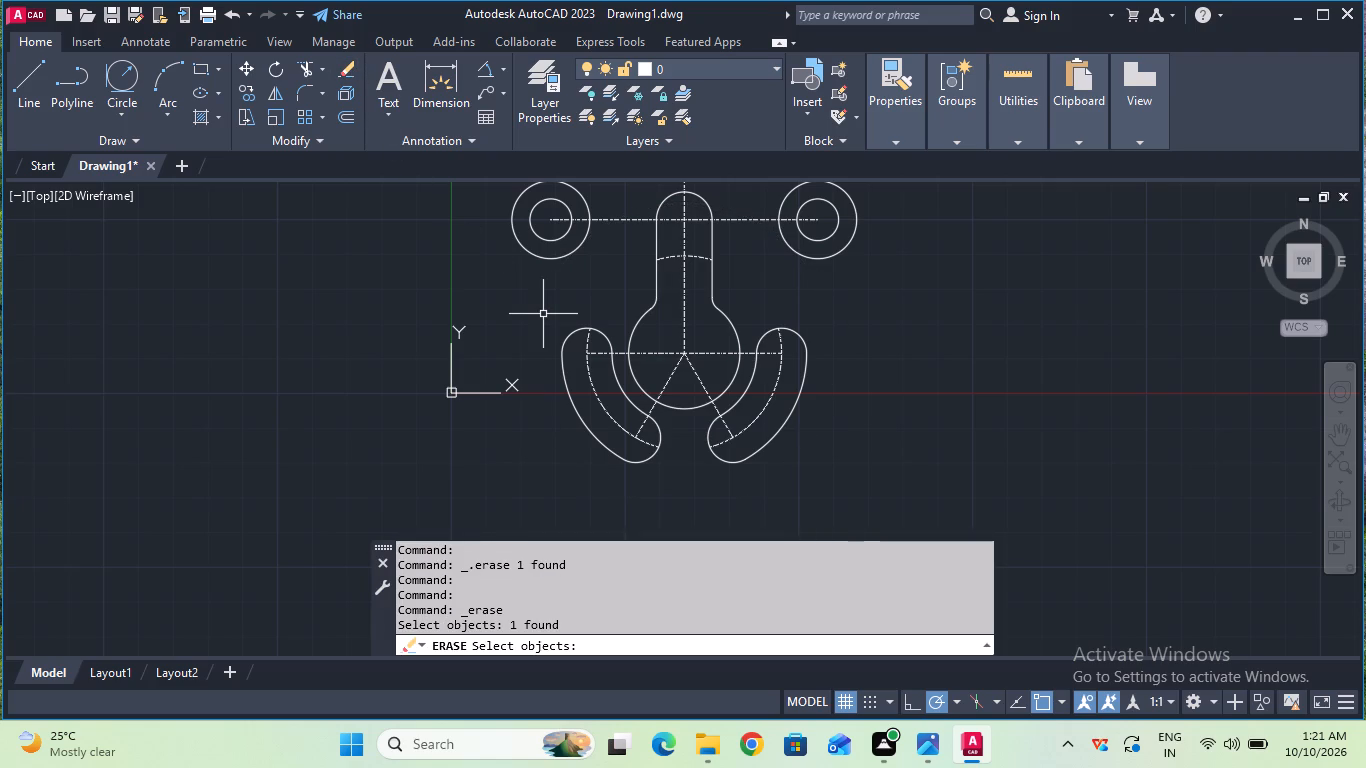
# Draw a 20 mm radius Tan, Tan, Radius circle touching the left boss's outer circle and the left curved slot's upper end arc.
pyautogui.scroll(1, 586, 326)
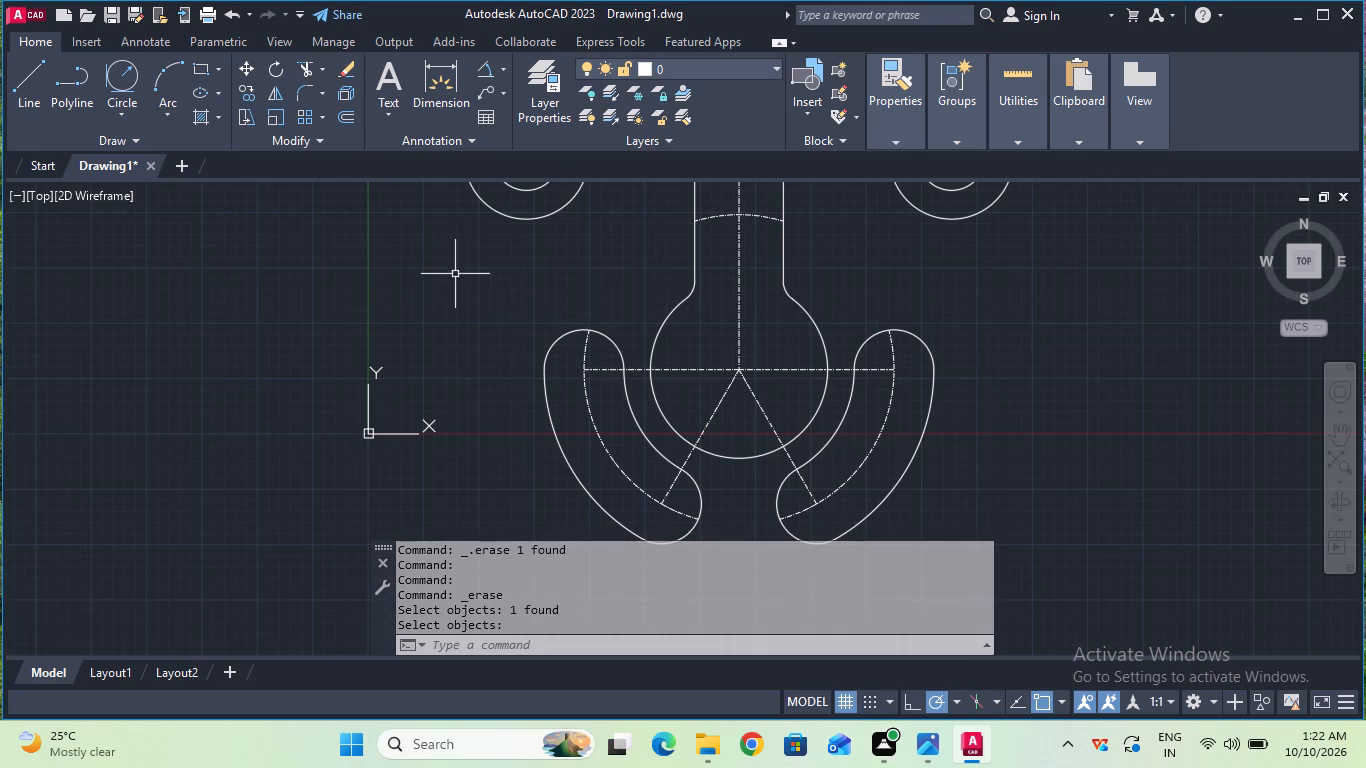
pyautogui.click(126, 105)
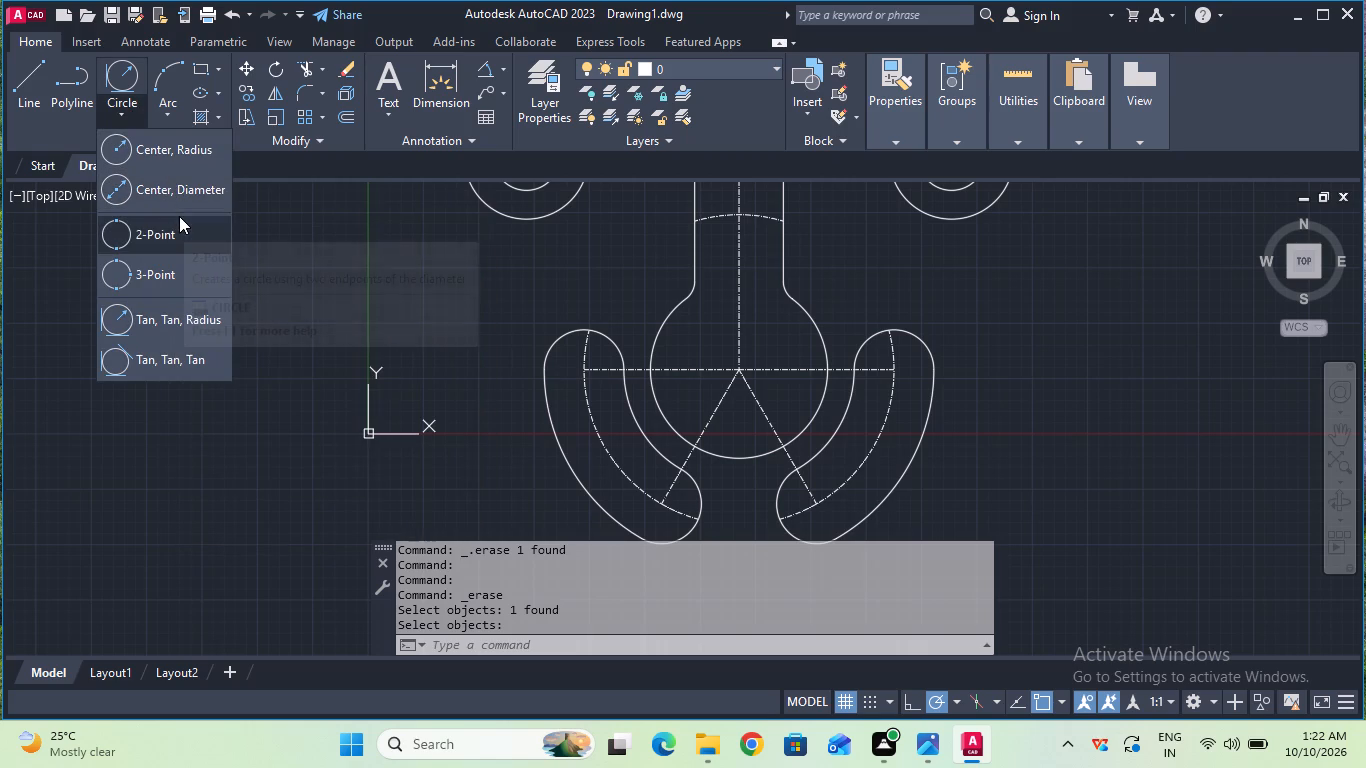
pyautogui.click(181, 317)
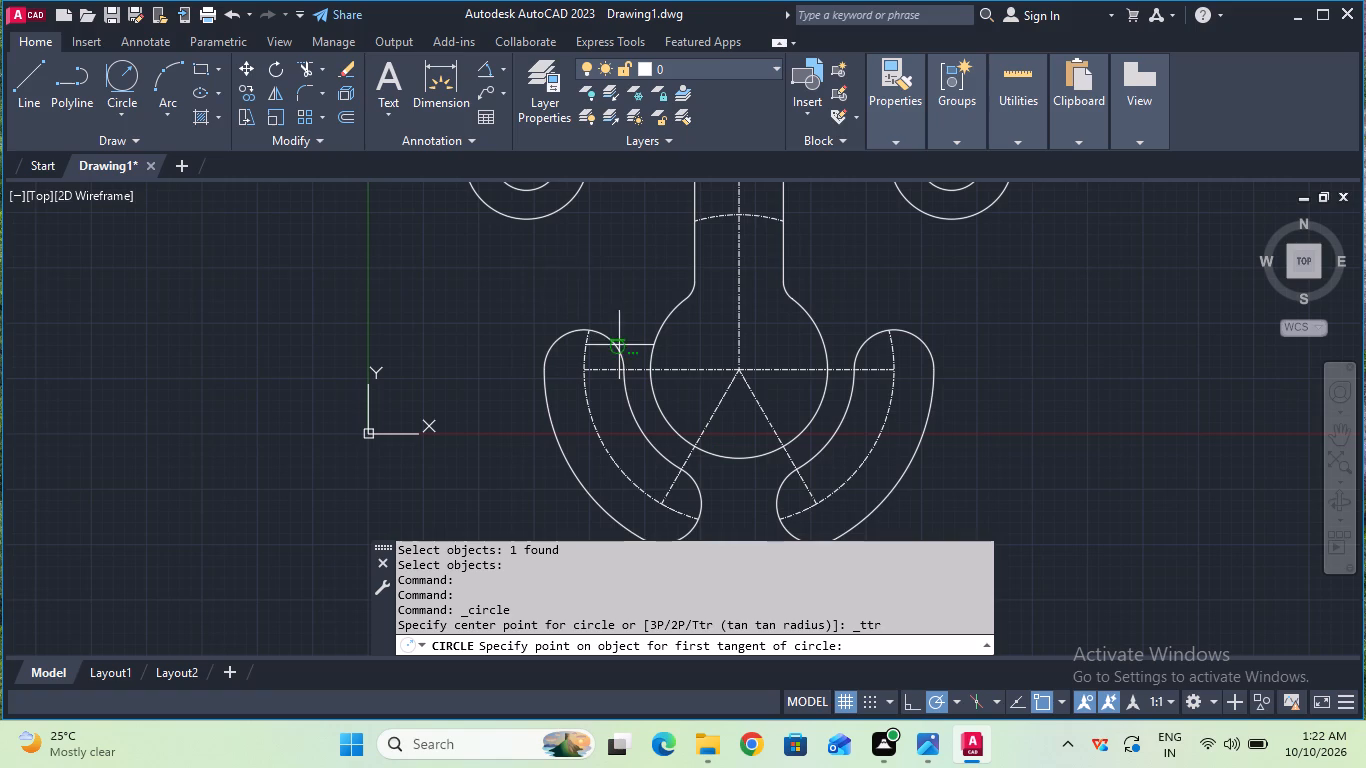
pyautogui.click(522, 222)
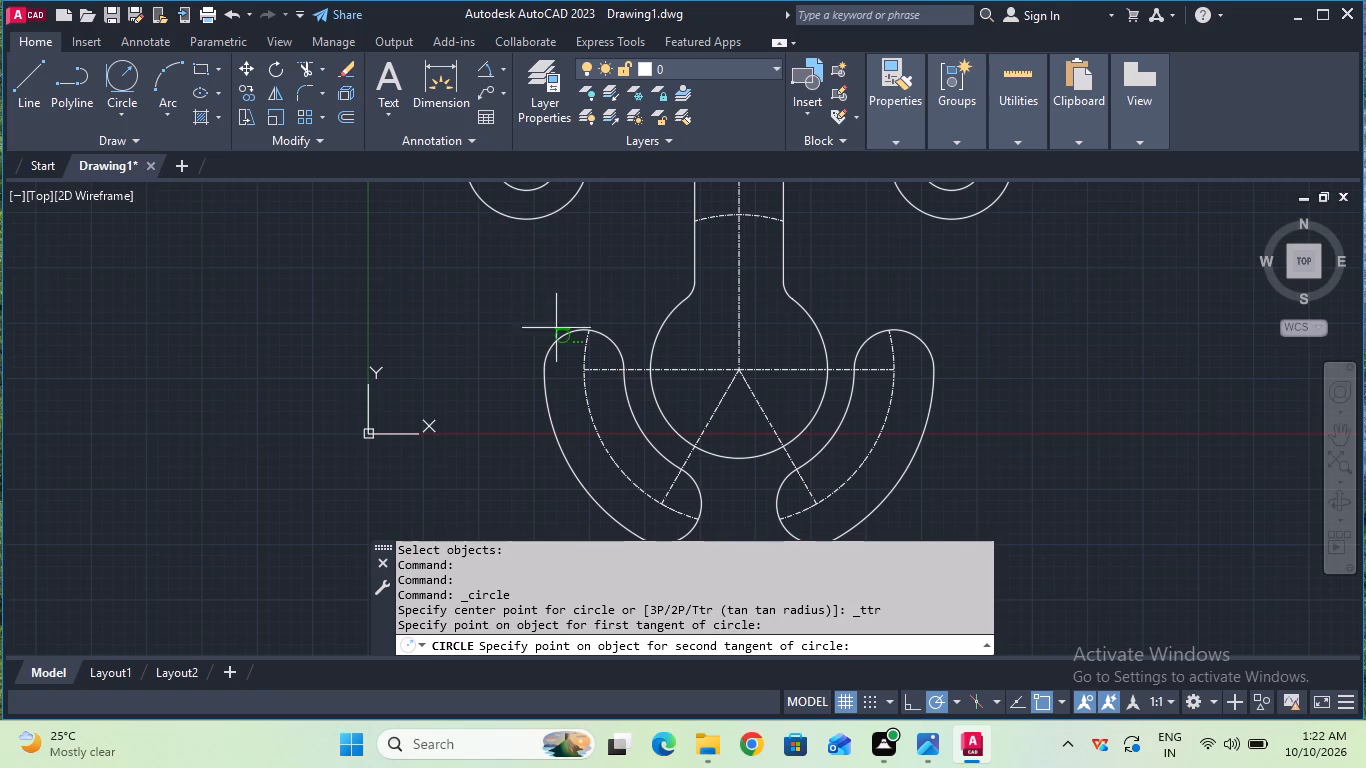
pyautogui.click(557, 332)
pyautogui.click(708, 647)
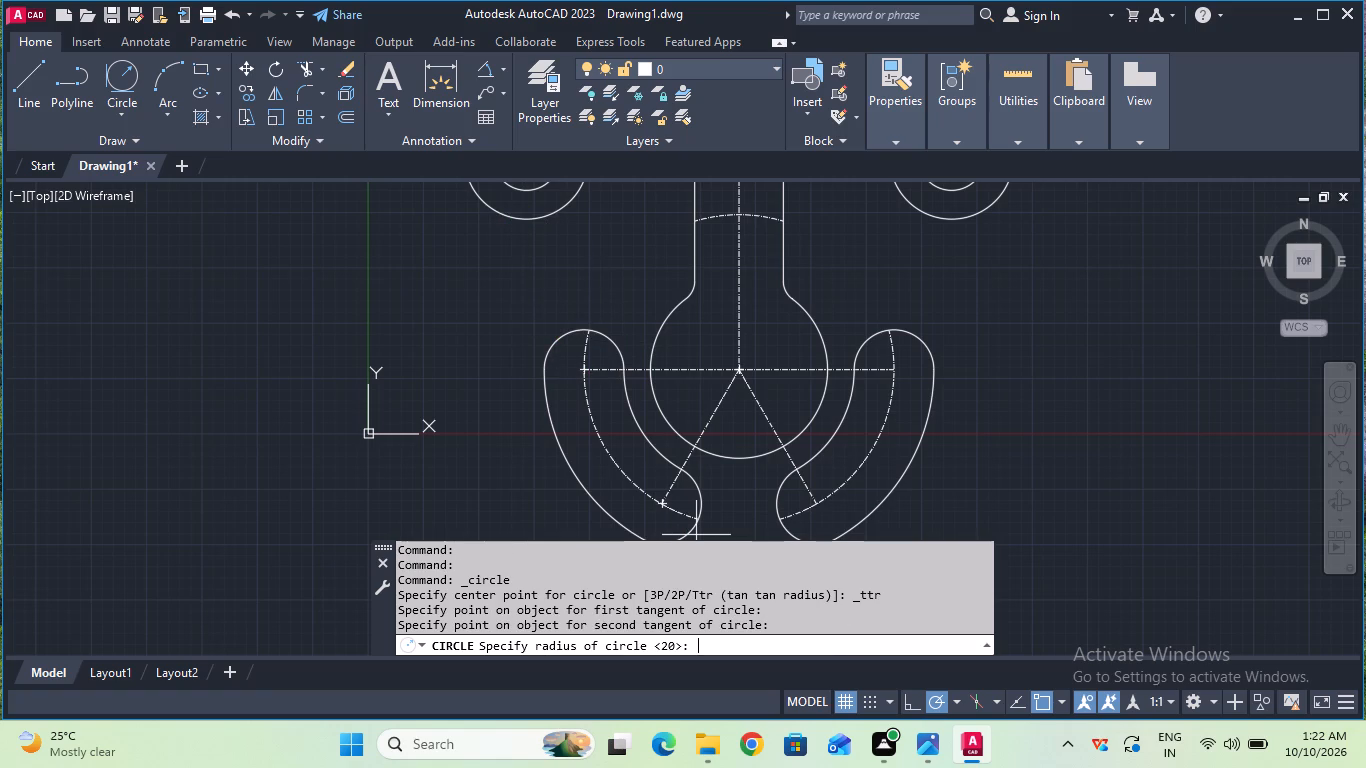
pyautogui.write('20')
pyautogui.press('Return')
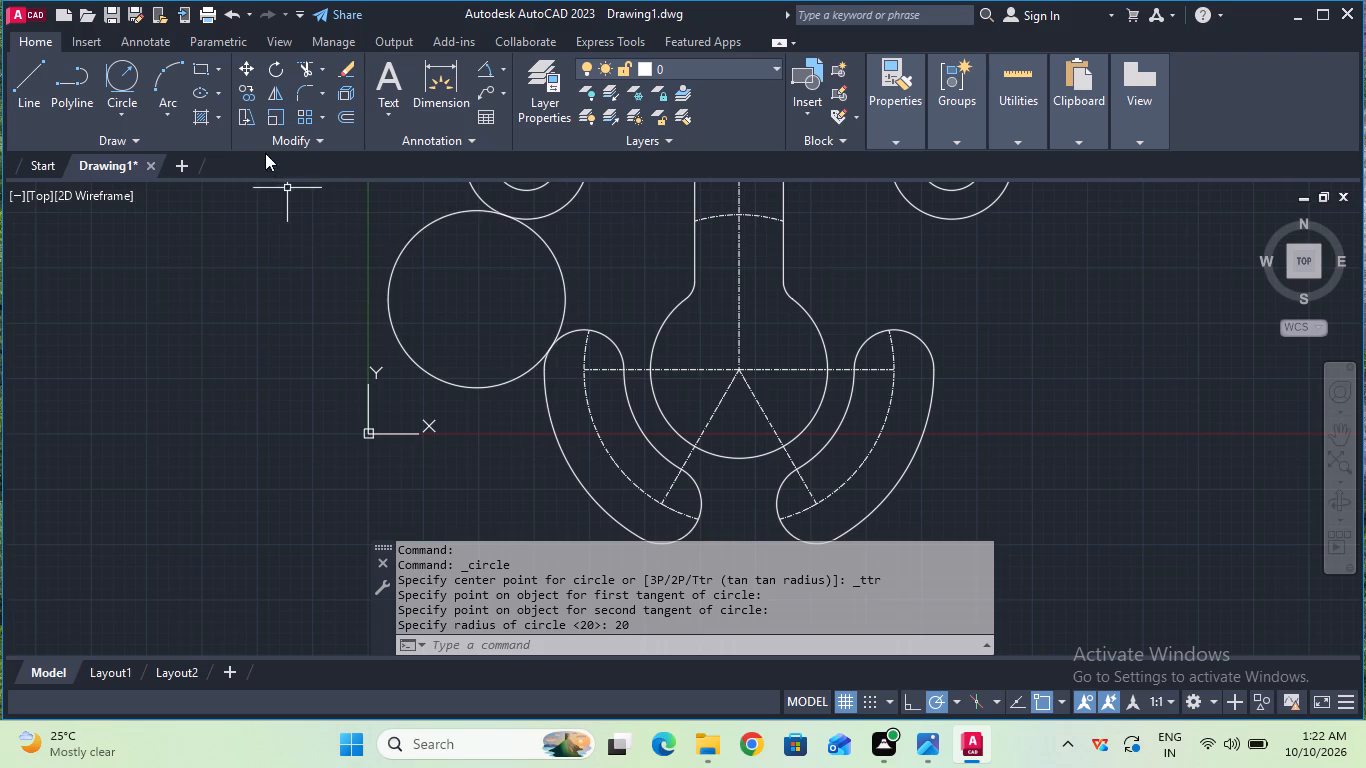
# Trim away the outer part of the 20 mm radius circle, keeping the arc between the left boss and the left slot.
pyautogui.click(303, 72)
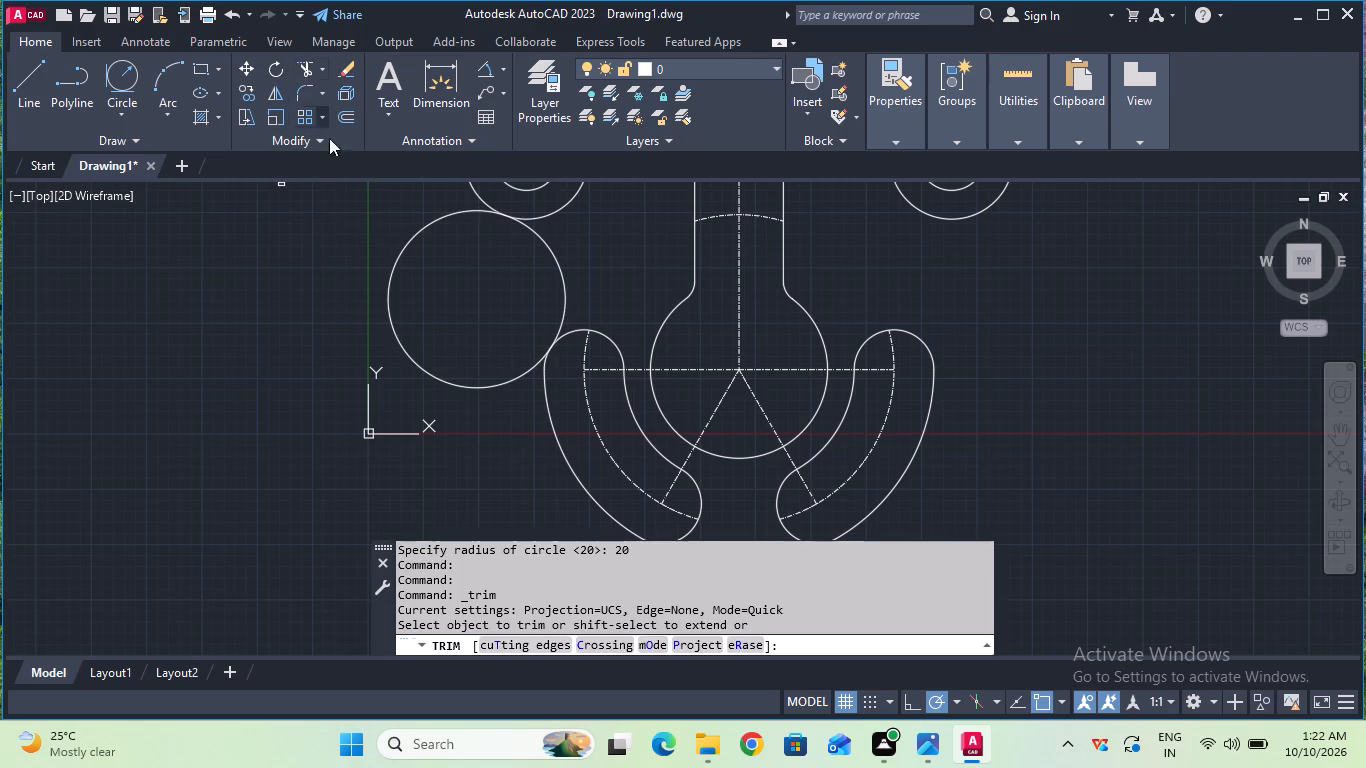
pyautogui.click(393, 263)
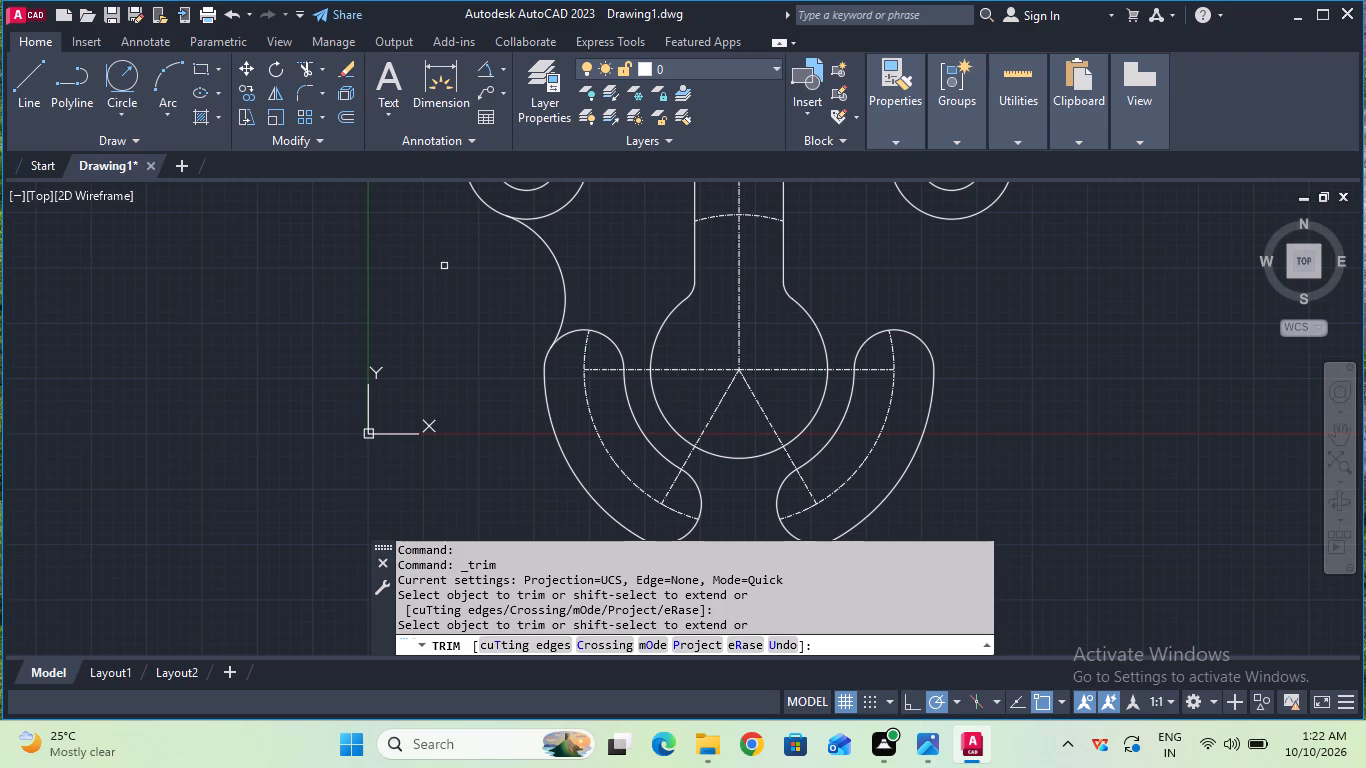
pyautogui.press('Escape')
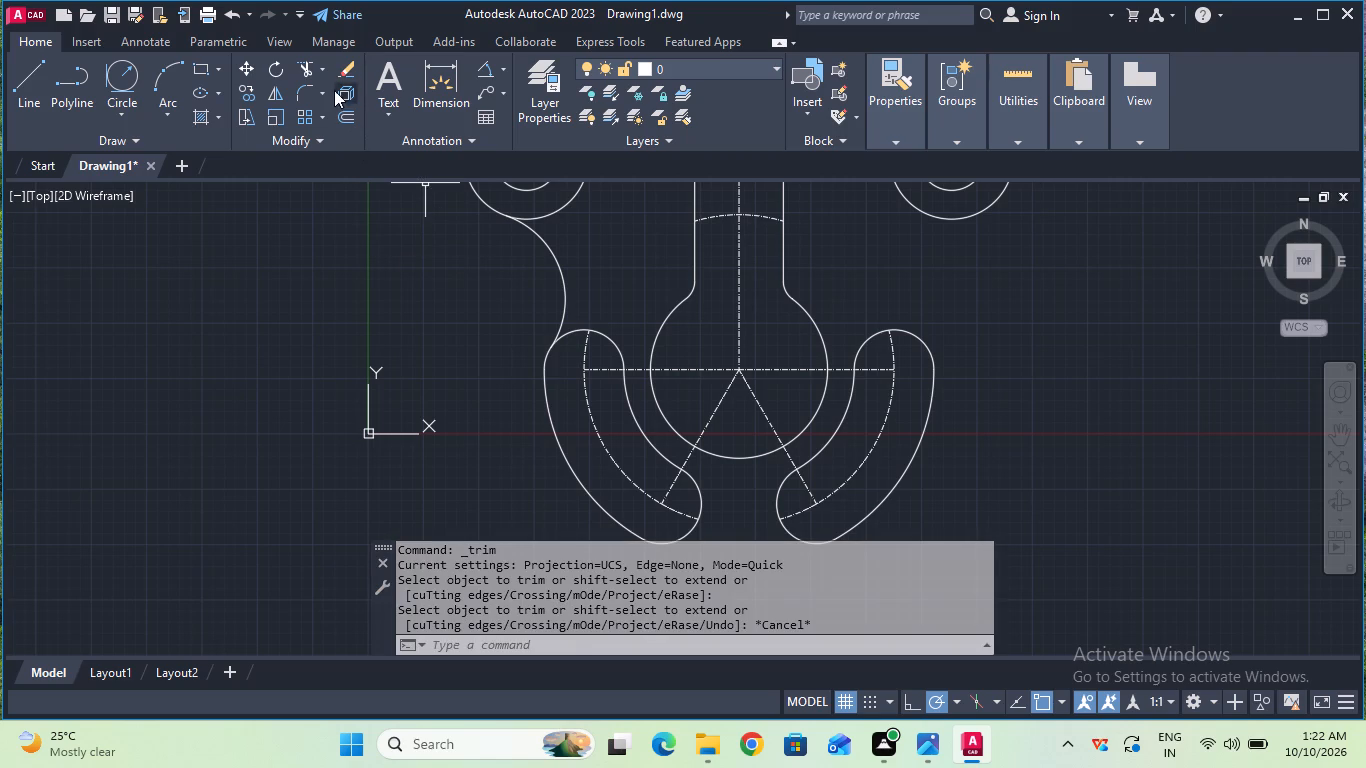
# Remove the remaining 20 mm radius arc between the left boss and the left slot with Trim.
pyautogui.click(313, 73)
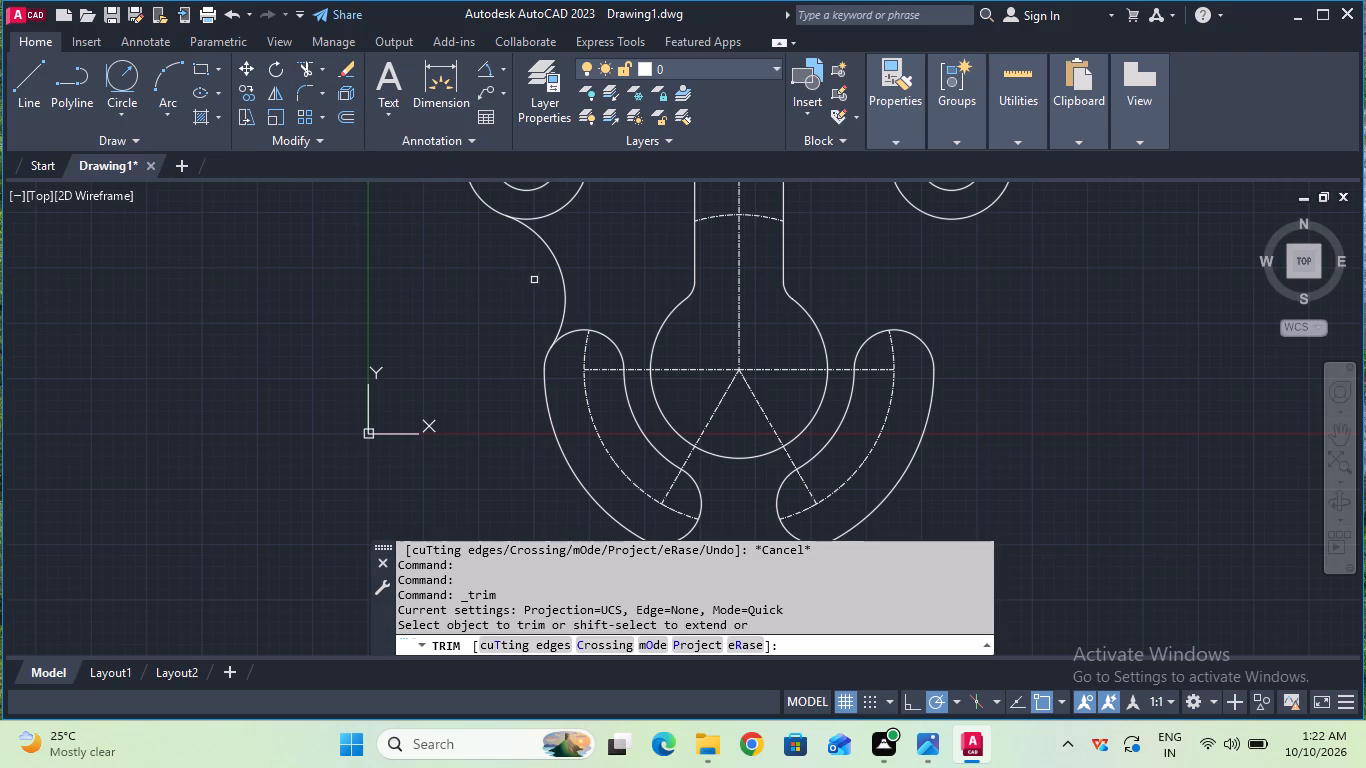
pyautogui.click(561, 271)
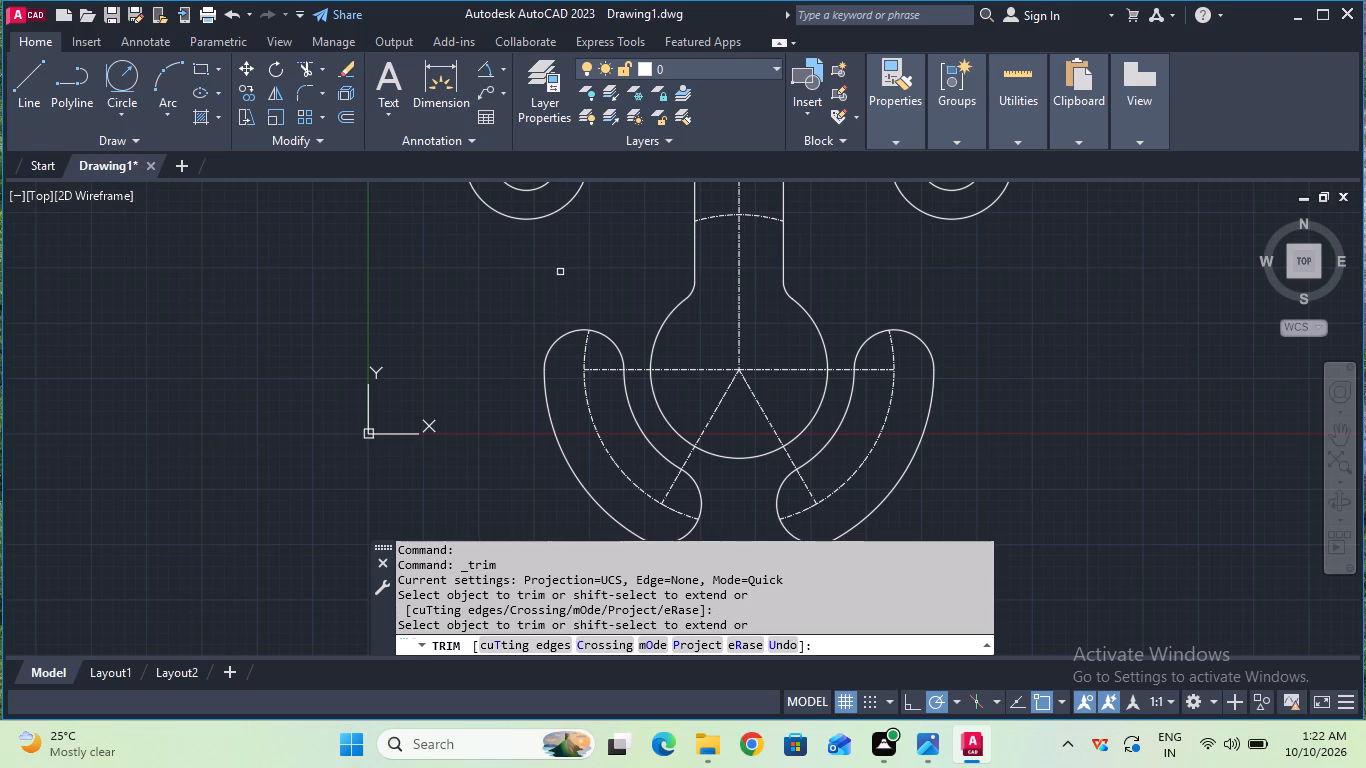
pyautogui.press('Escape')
# Draw a 54 mm radius circle centred on the lobe's centre, where the centerlines meet.
pyautogui.scroll(-2, 554, 282)
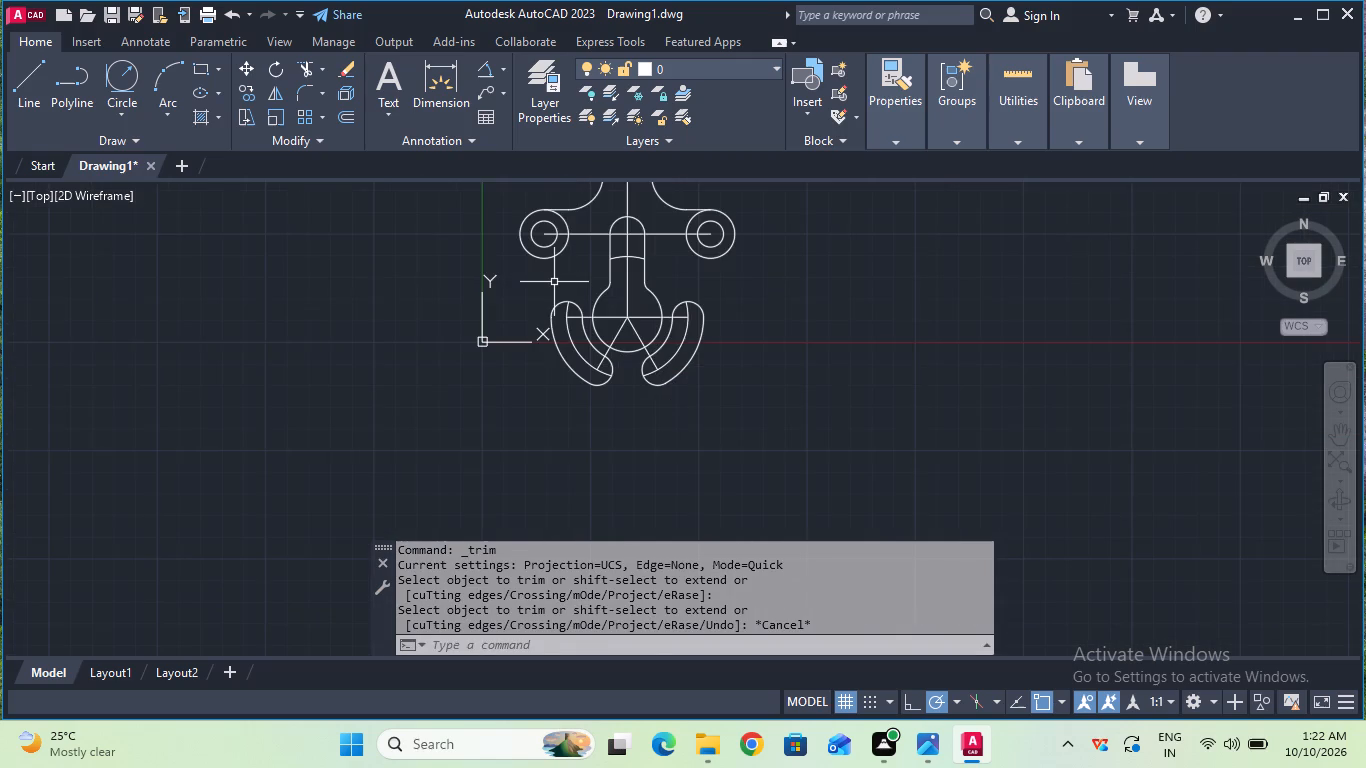
pyautogui.scroll(-1, 554, 282)
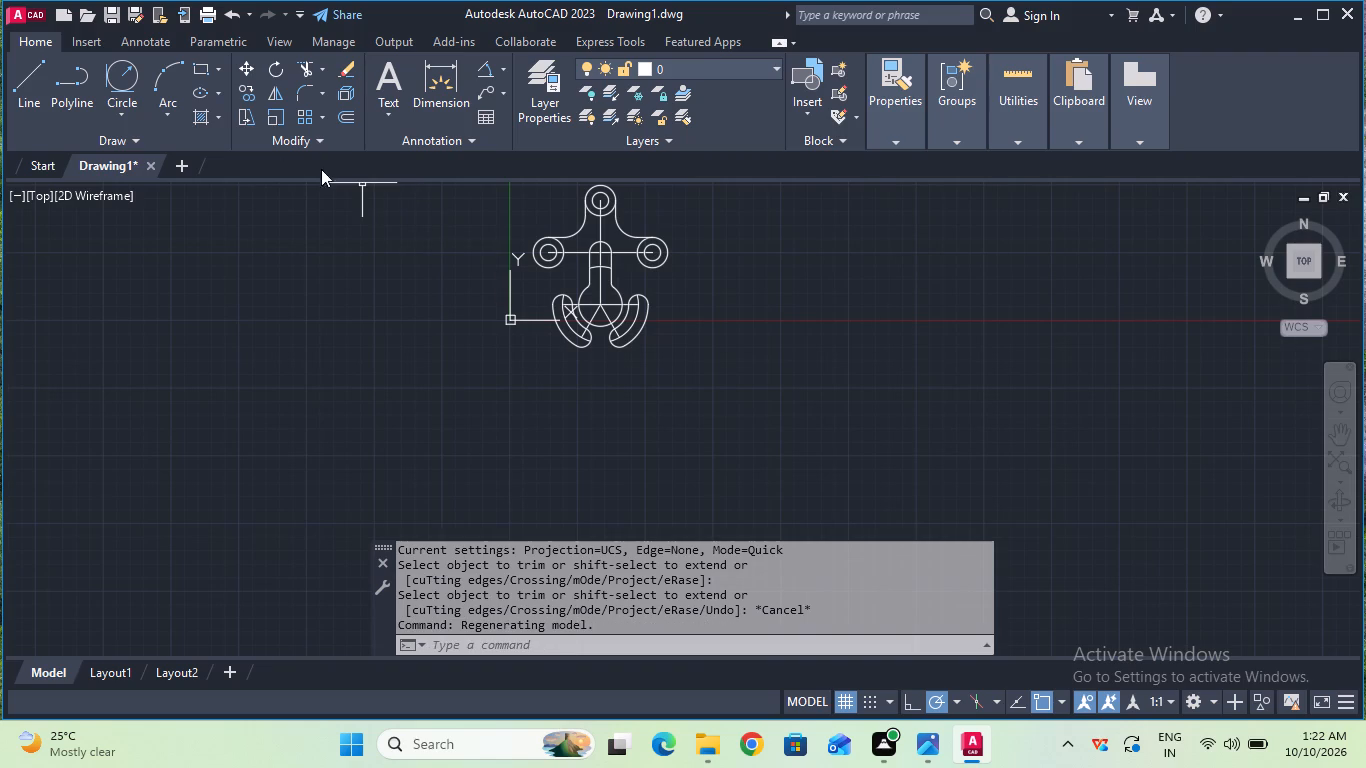
pyautogui.click(128, 117)
pyautogui.click(162, 148)
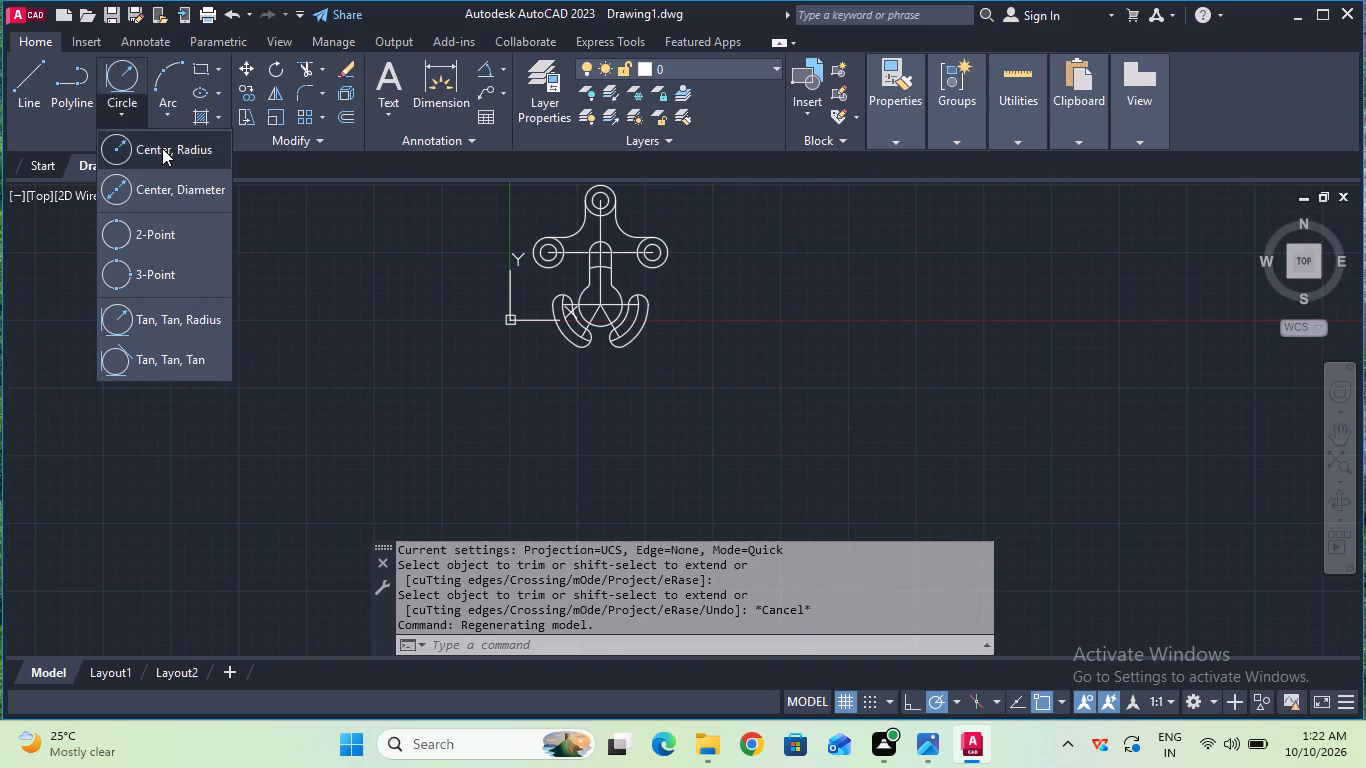
pyautogui.scroll(2, 597, 330)
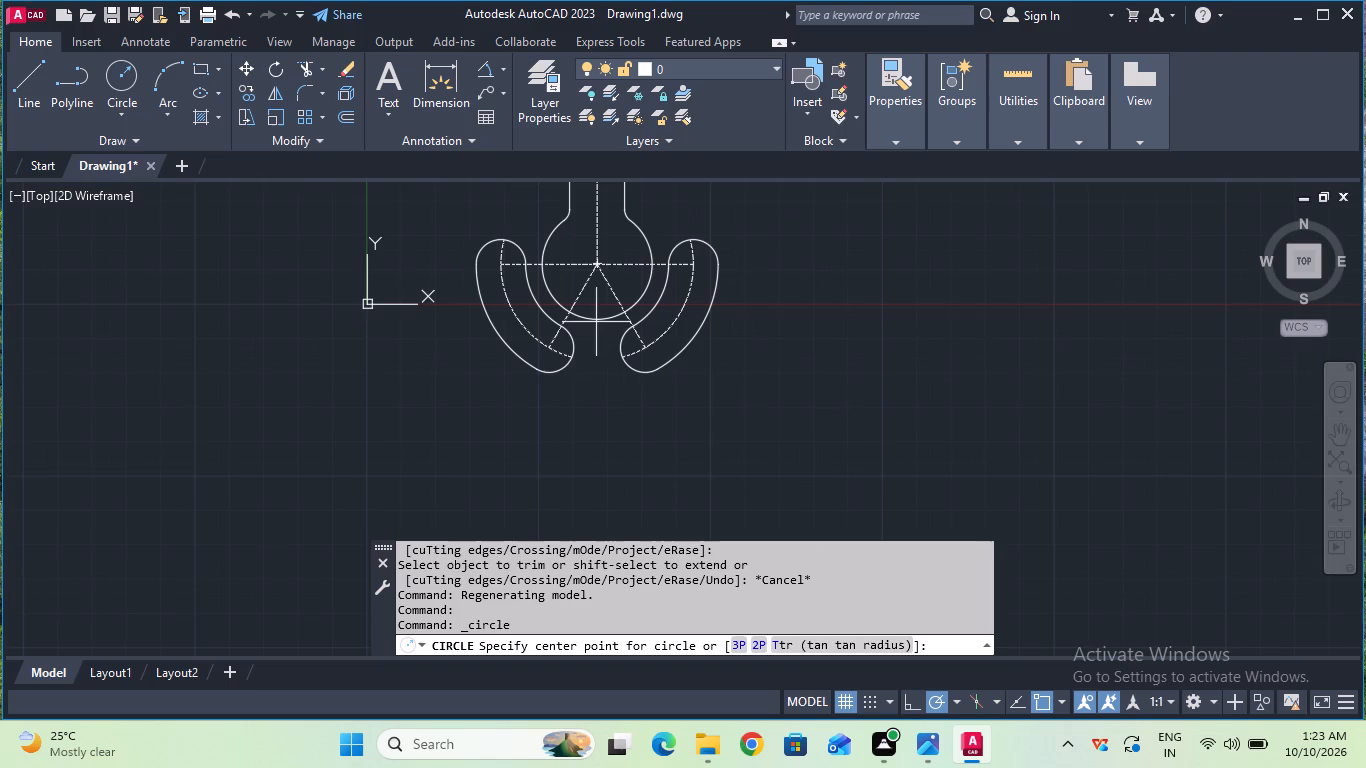
pyautogui.scroll(1, 596, 312)
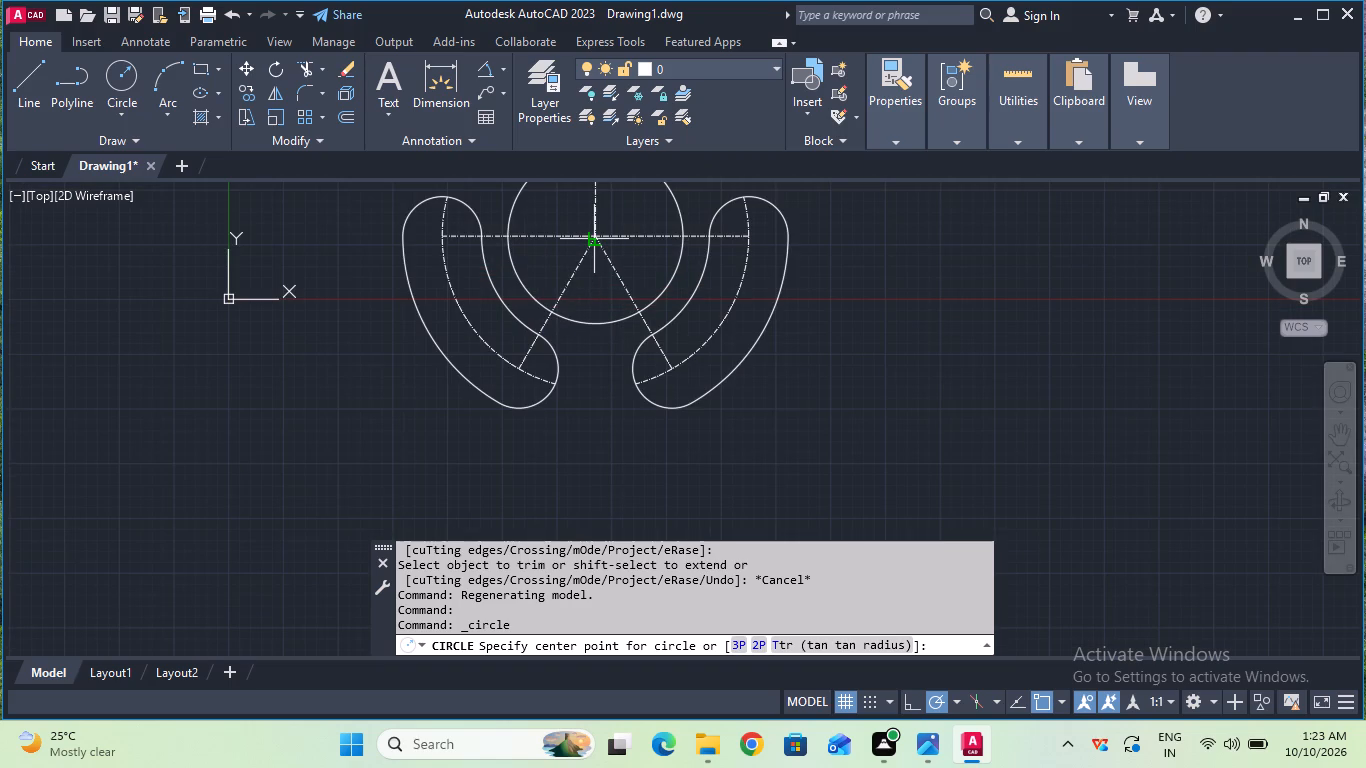
pyautogui.click(596, 240)
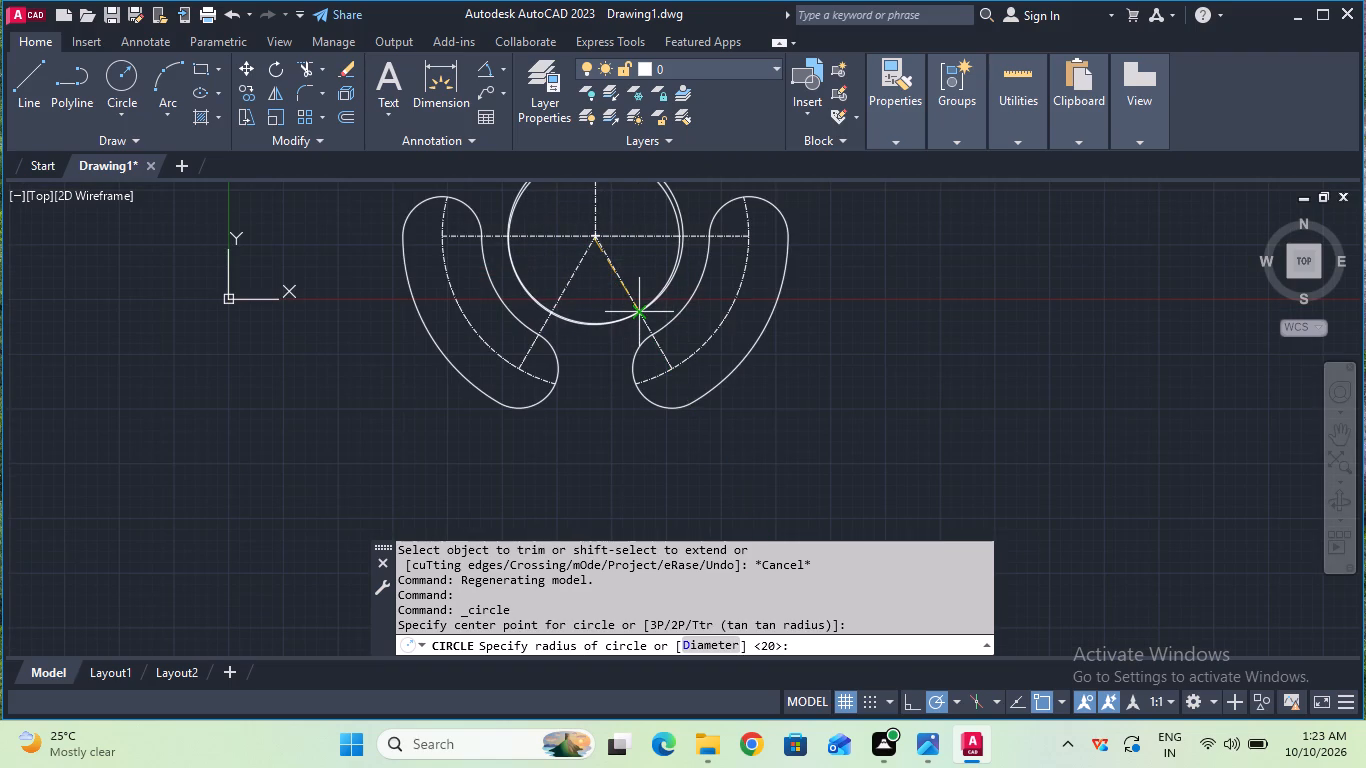
pyautogui.write('54')
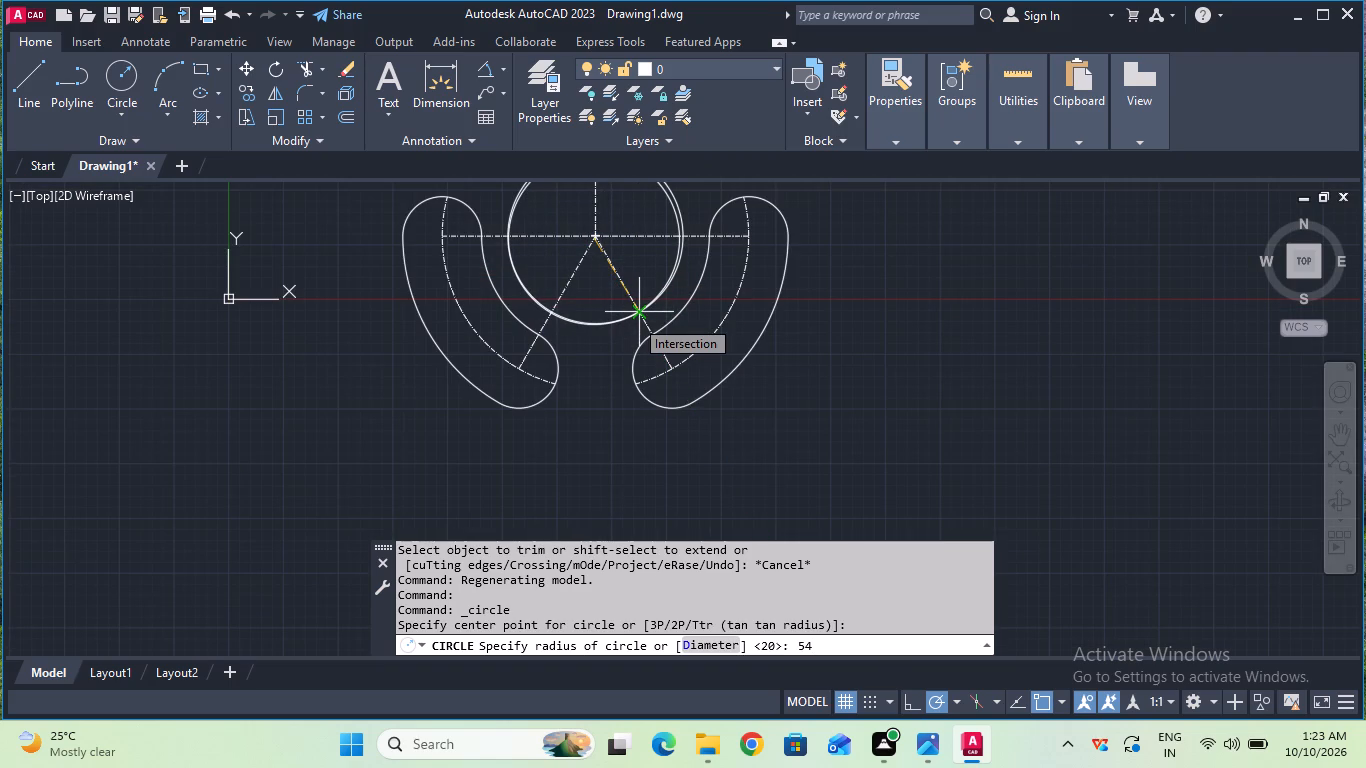
pyautogui.press('Return')
# Extend the lobe's horizontal centerline on both sides as far as the 54 mm radius circle.
pyautogui.scroll(-2, 634, 318)
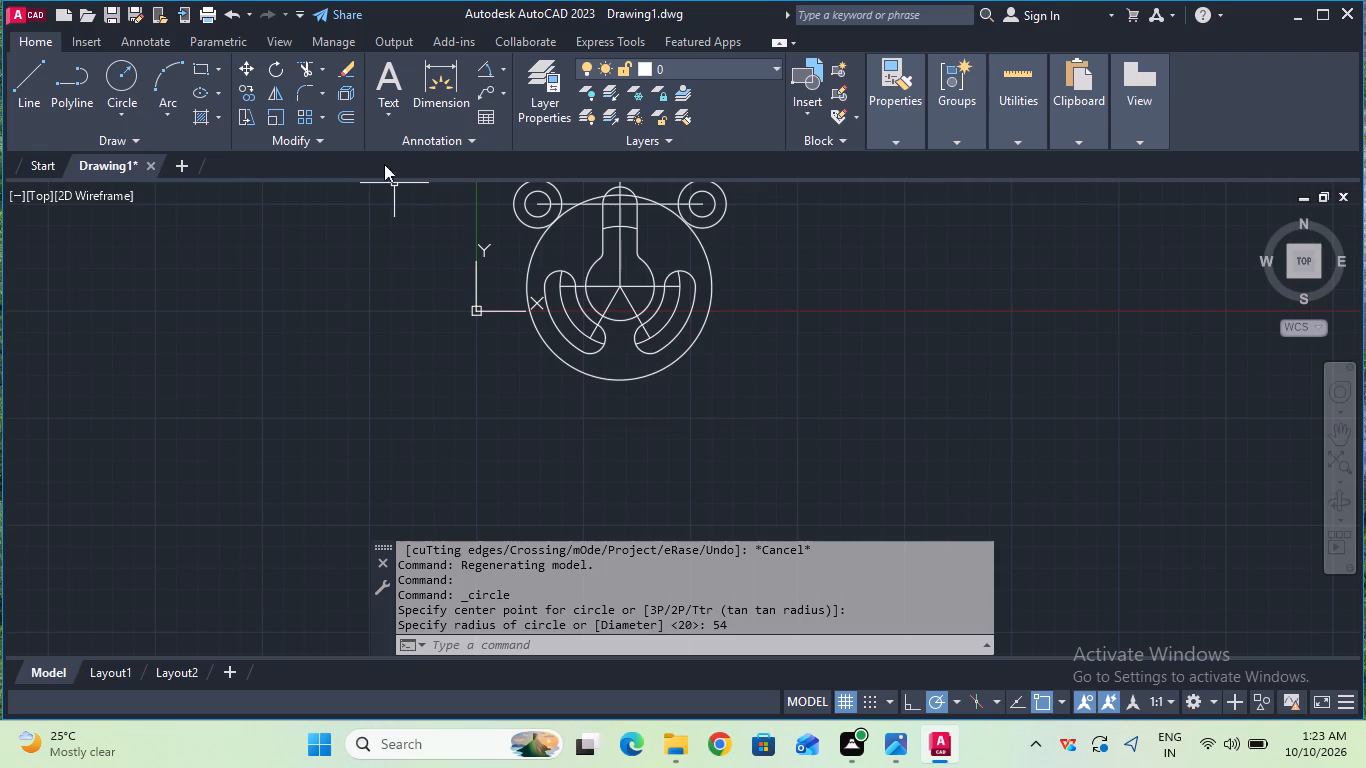
pyautogui.click(324, 87)
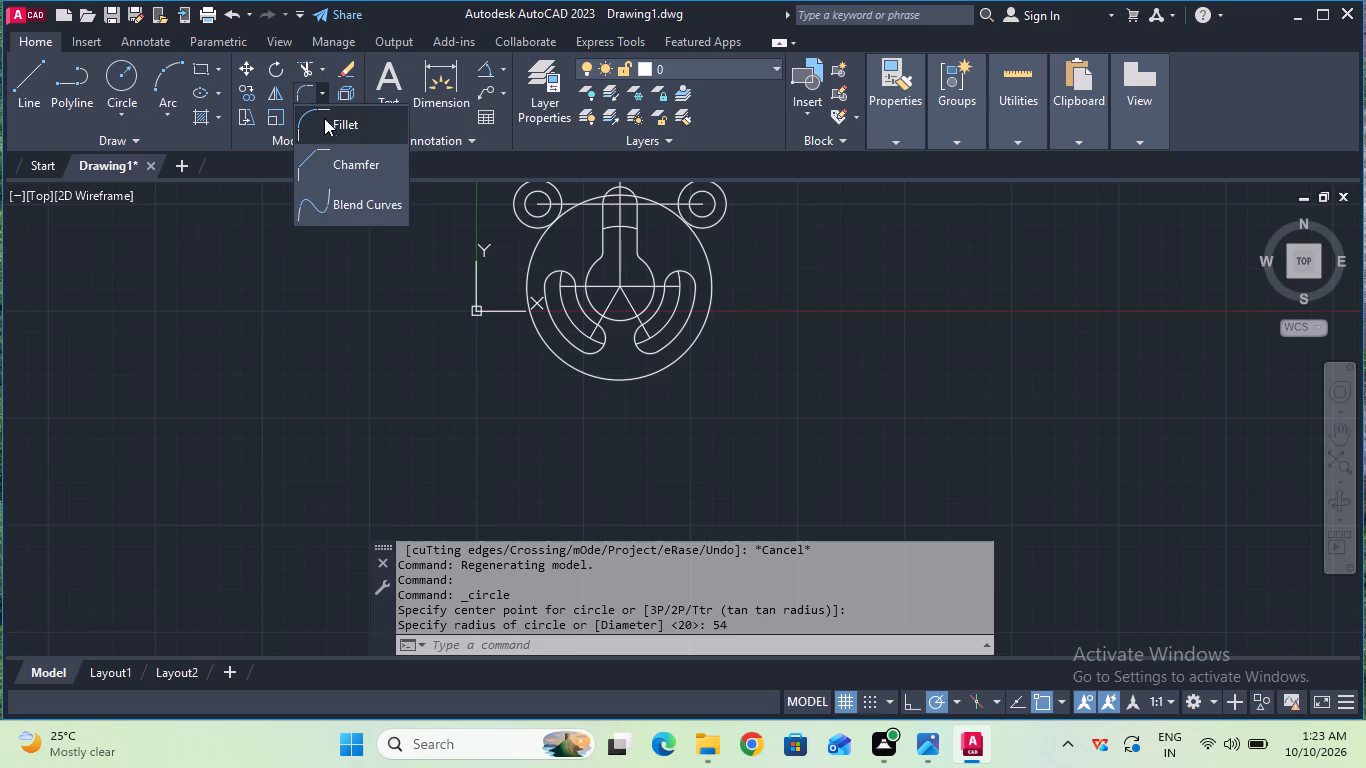
pyautogui.click(323, 68)
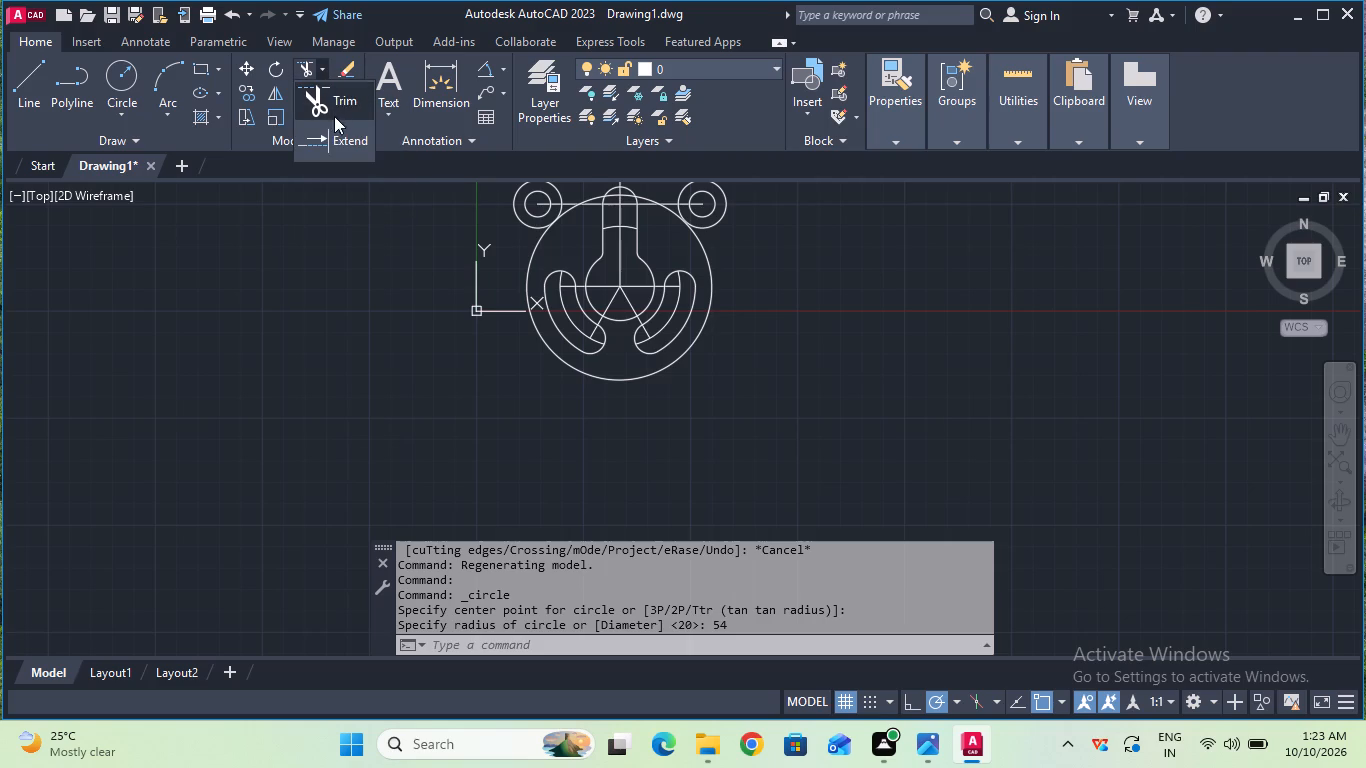
pyautogui.click(336, 136)
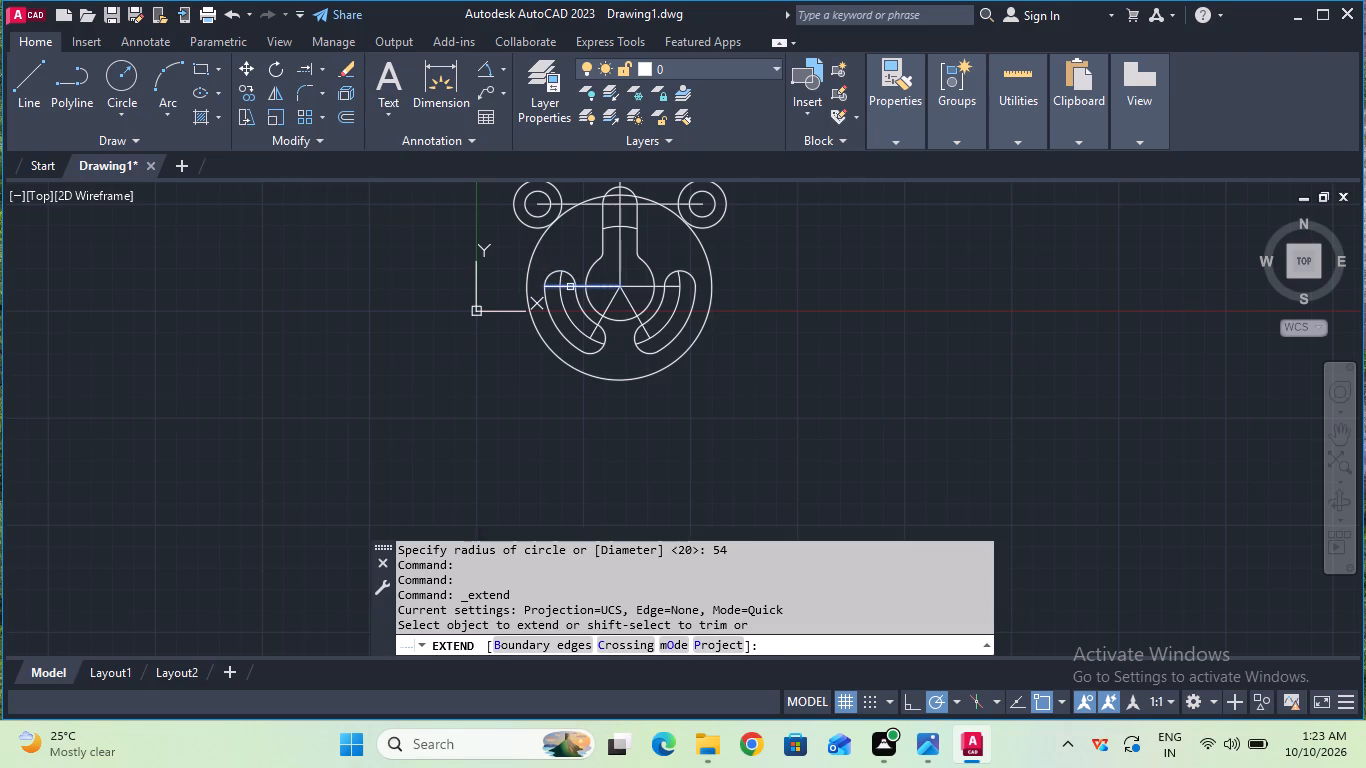
pyautogui.click(570, 287)
pyautogui.click(562, 287)
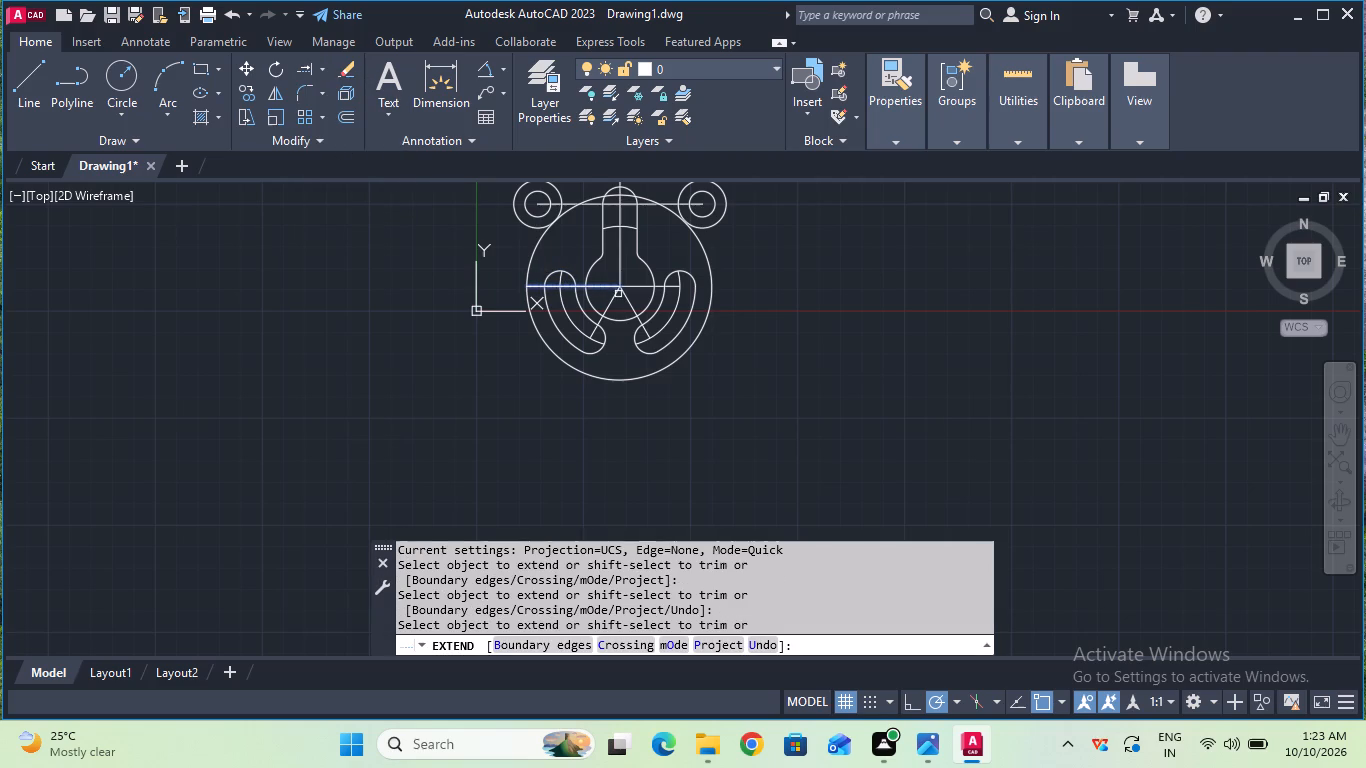
pyautogui.click(670, 288)
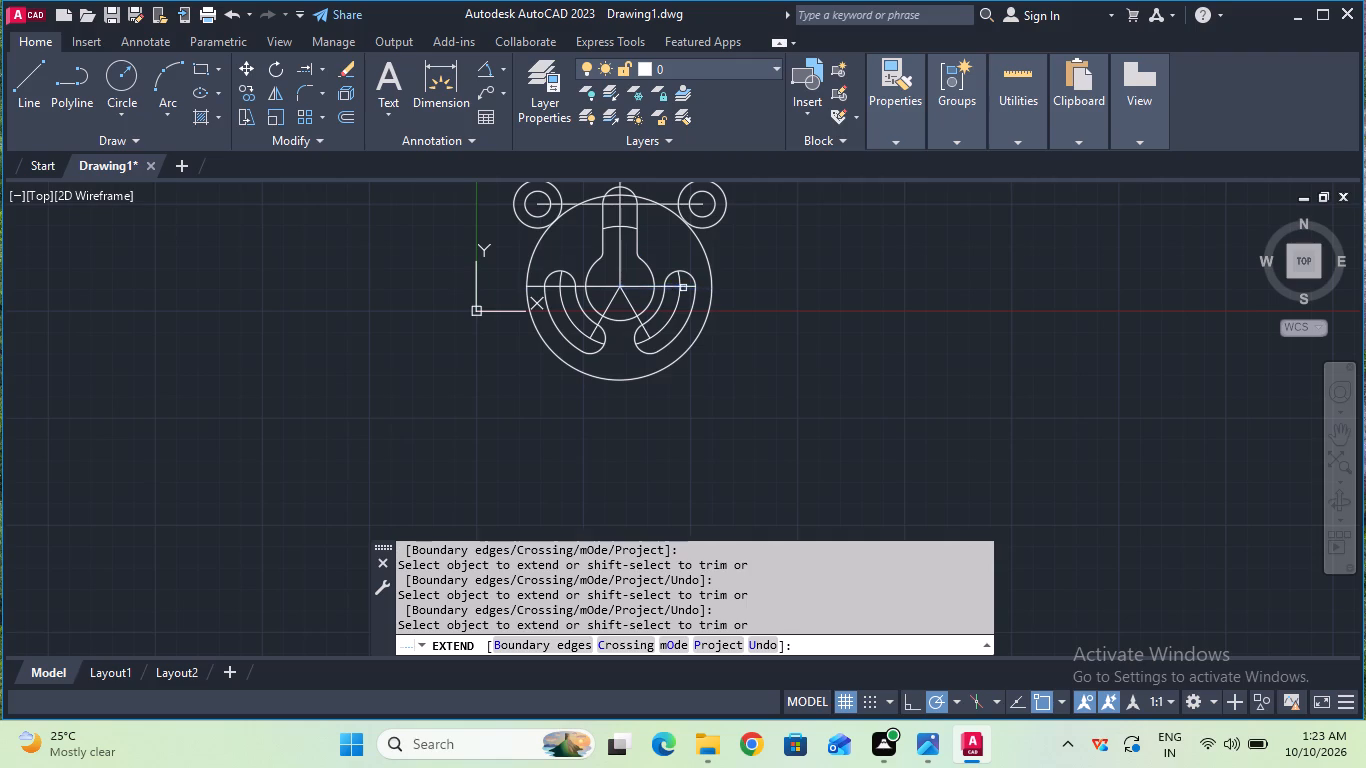
pyautogui.click(684, 288)
pyautogui.press('Escape')
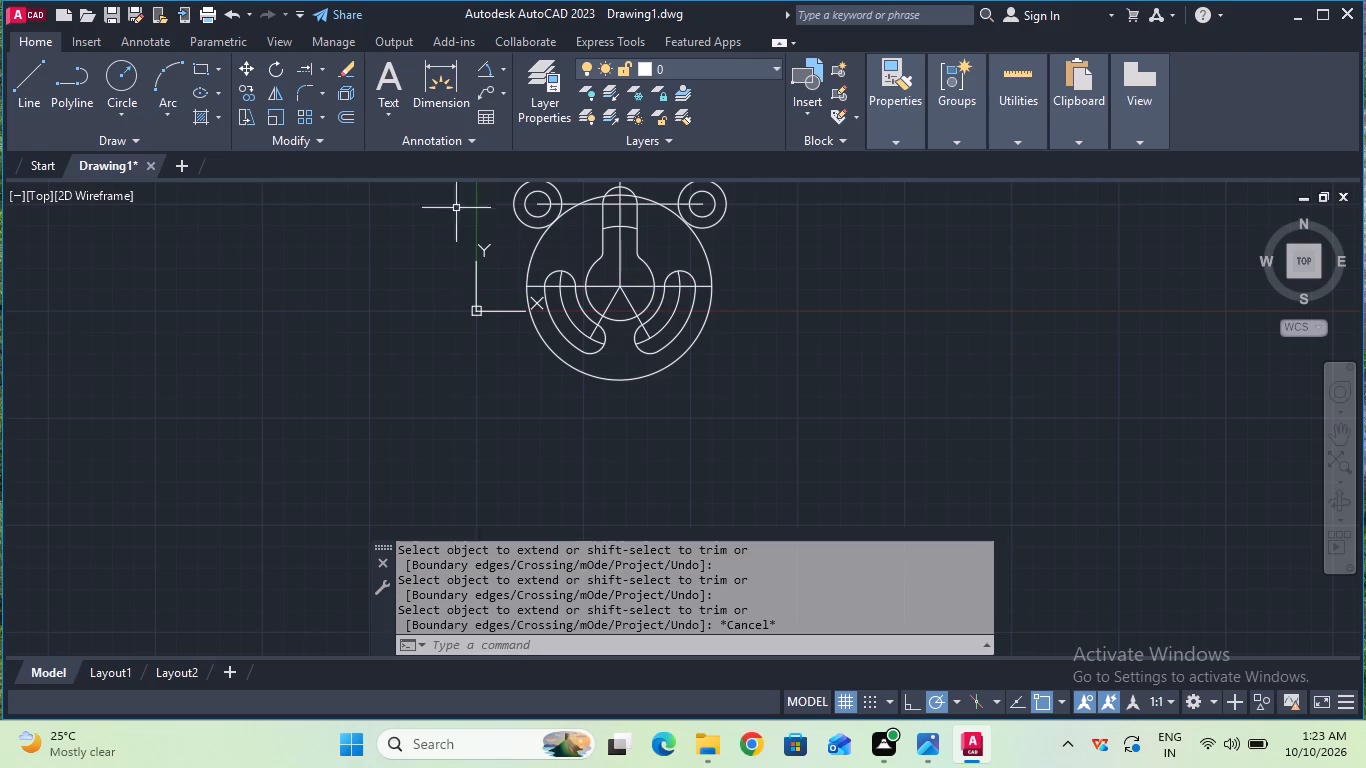
# Trim away the upper half of the 54 mm radius circle above the extended horizontal centerline.
pyautogui.click(318, 72)
pyautogui.click(323, 113)
pyautogui.scroll(1, 438, 245)
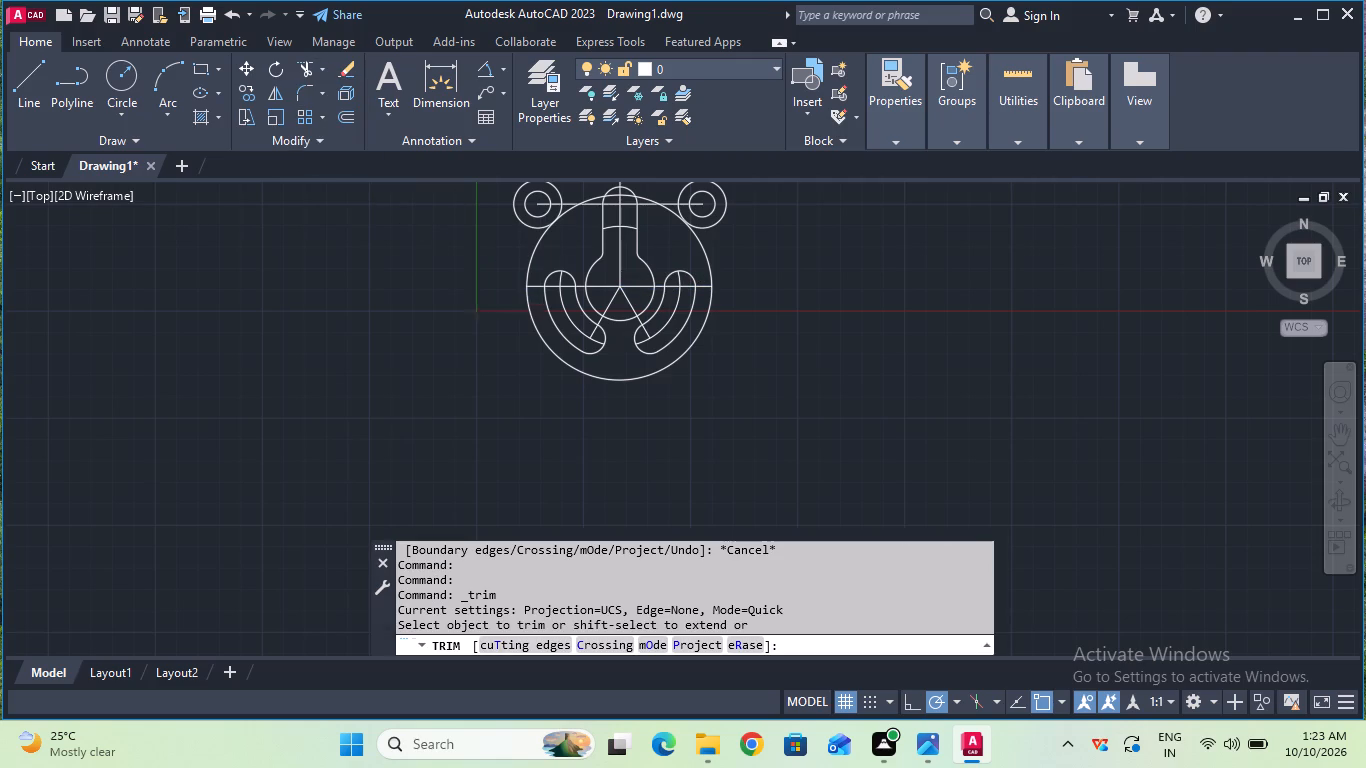
pyautogui.scroll(1, 438, 245)
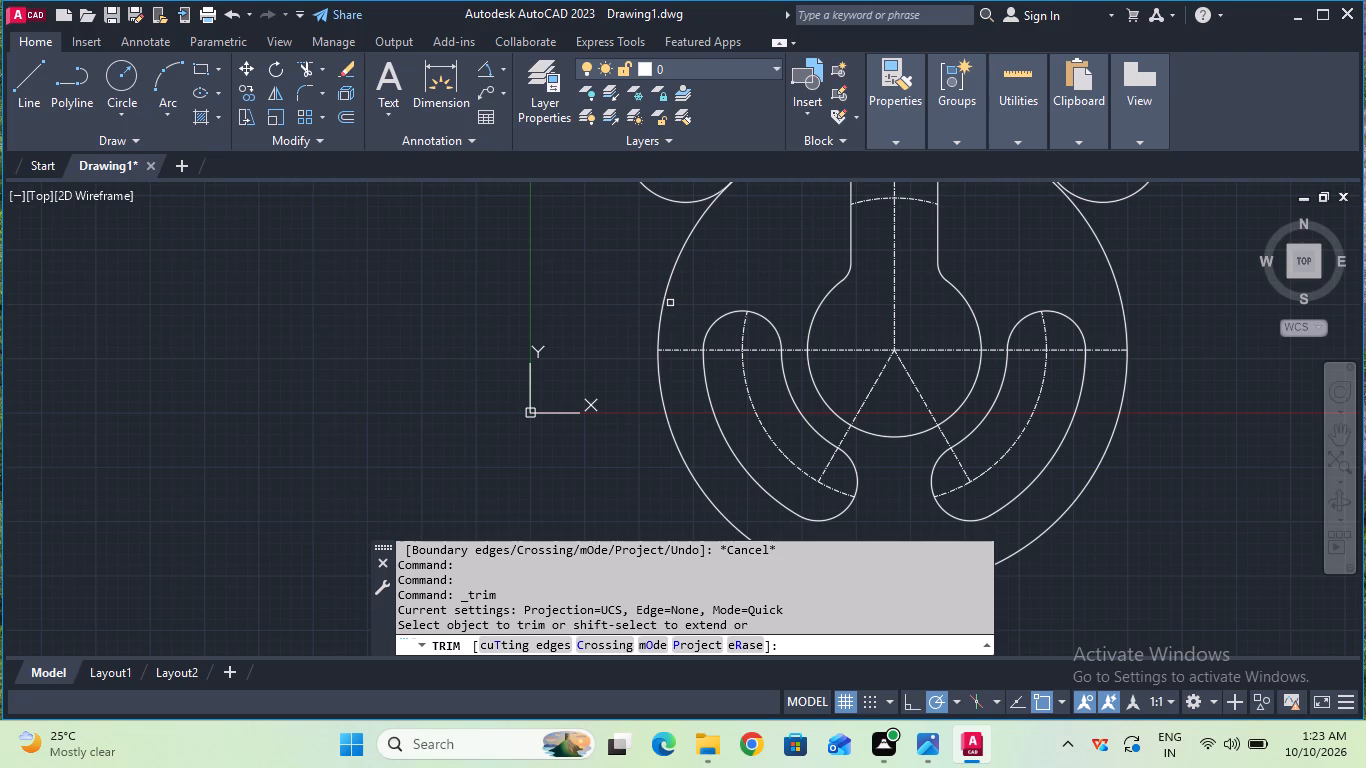
pyautogui.click(664, 308)
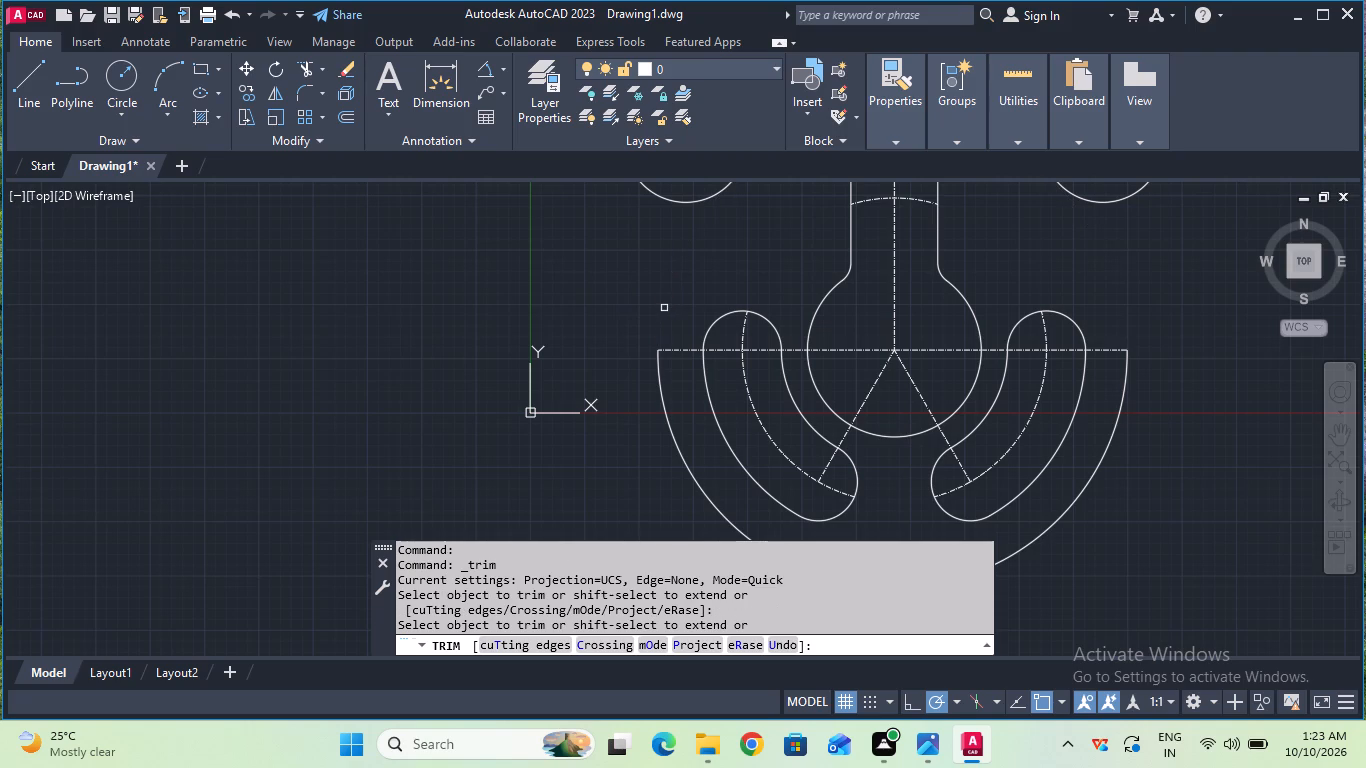
pyautogui.press('Escape')
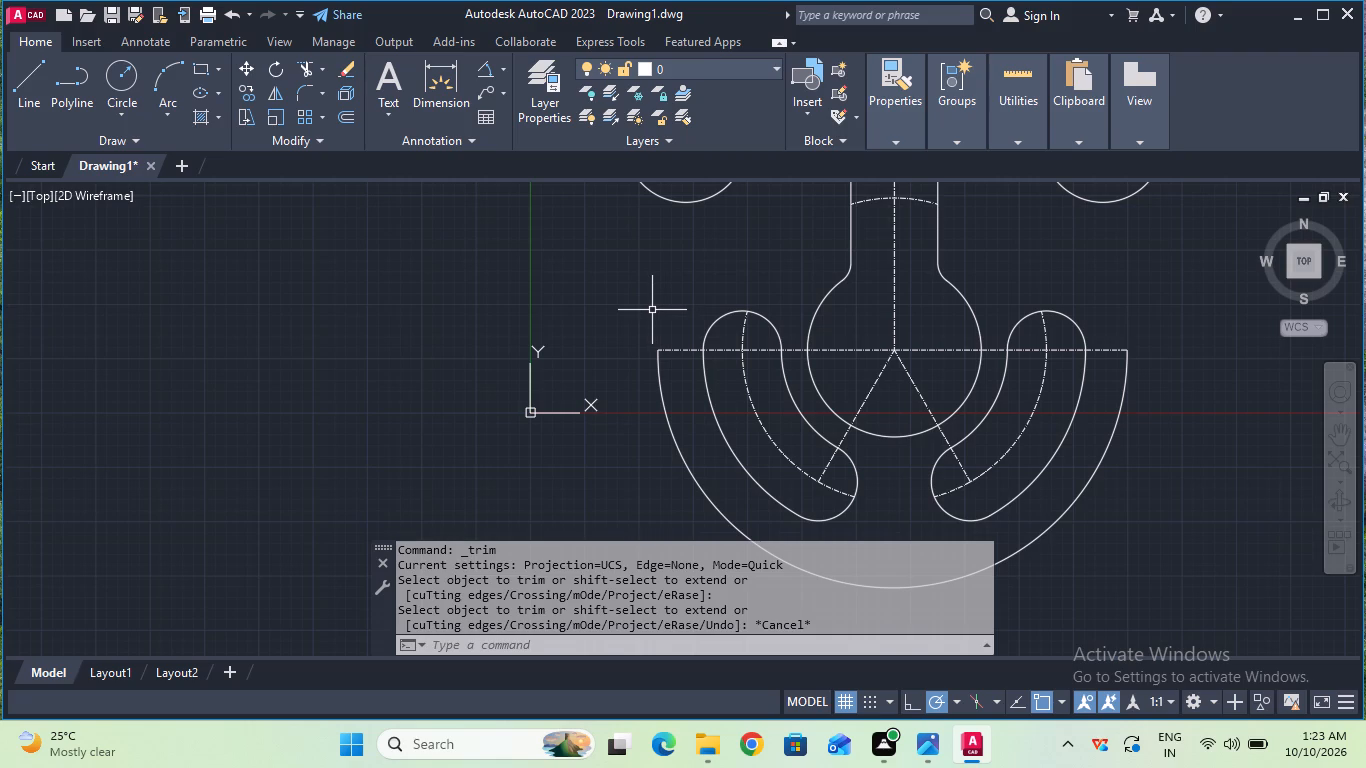
# Draw a 19 mm radius circle centred where the right slot's arc centerline crosses the horizontal centerline.
pyautogui.click(120, 94)
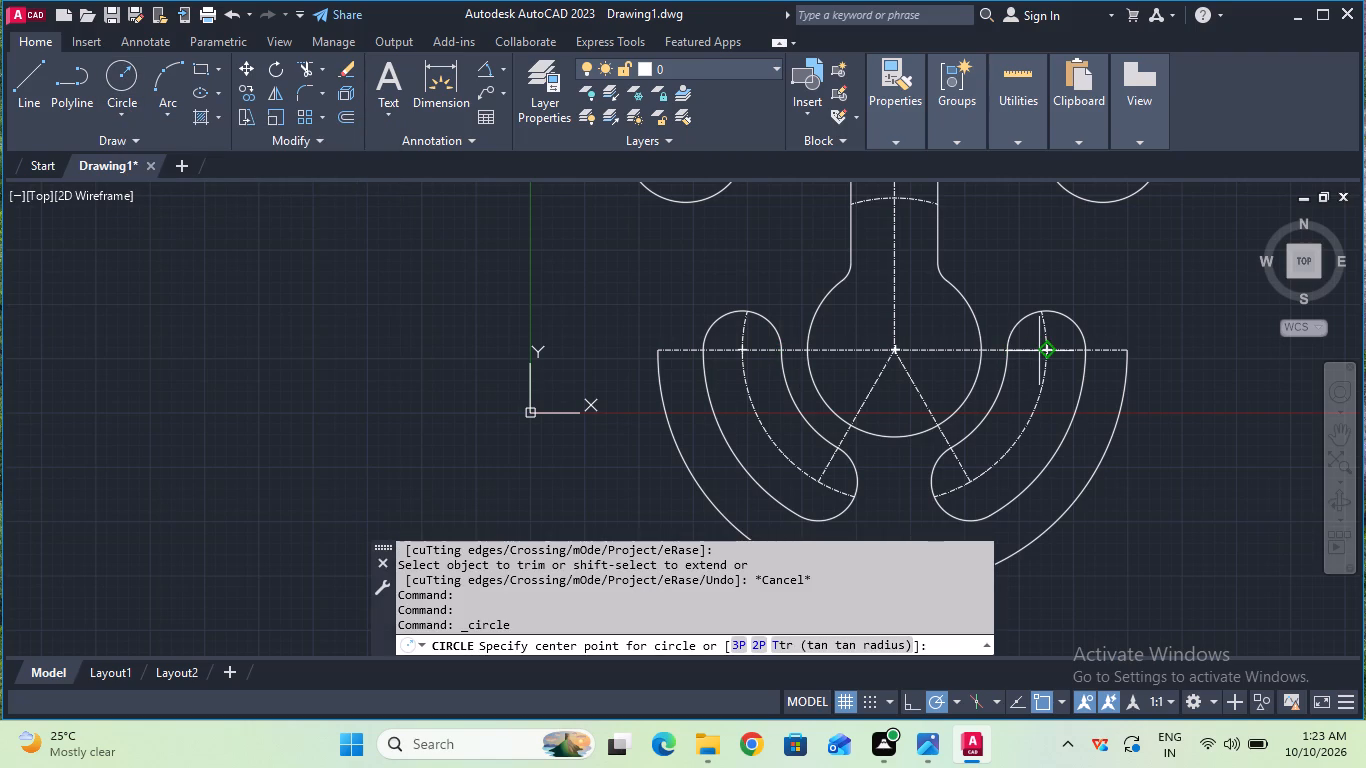
pyautogui.click(1041, 351)
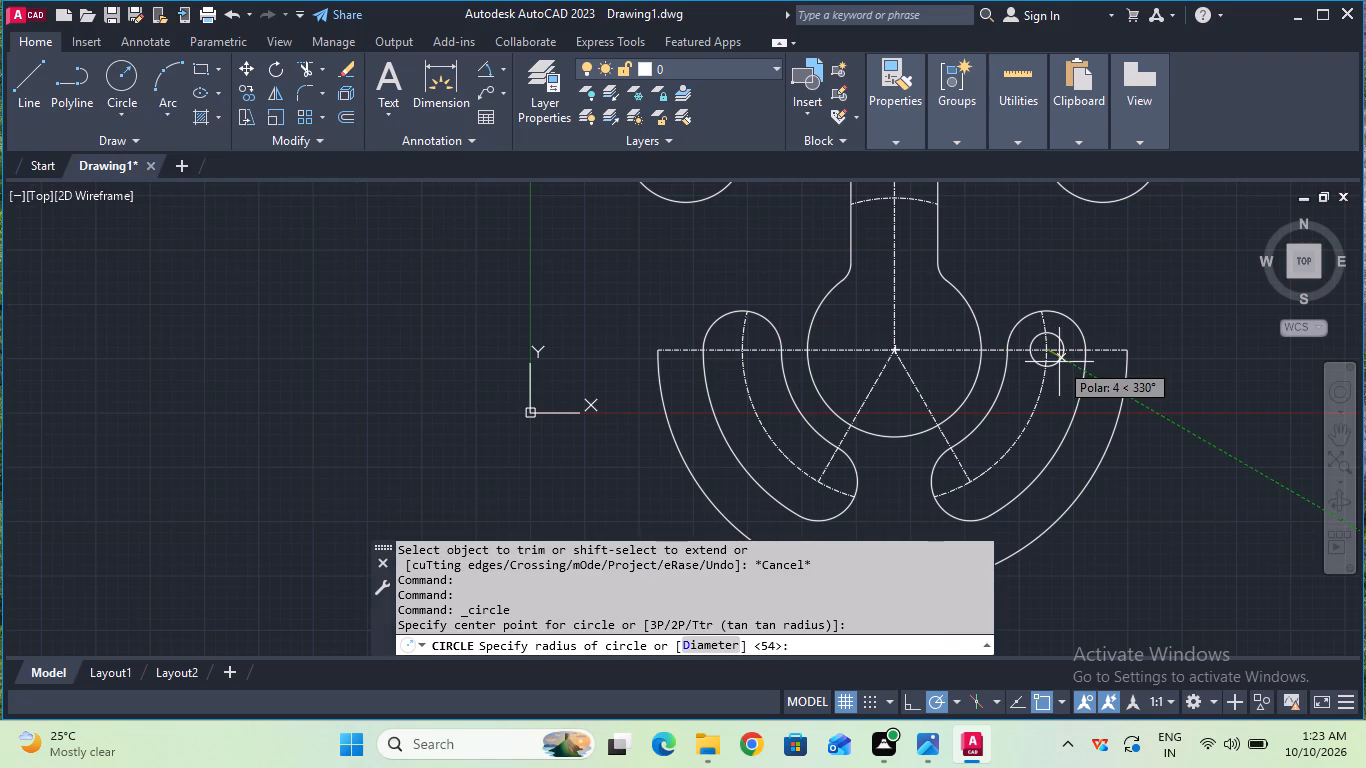
pyautogui.press('1')
pyautogui.press('9')
pyautogui.press('Return')
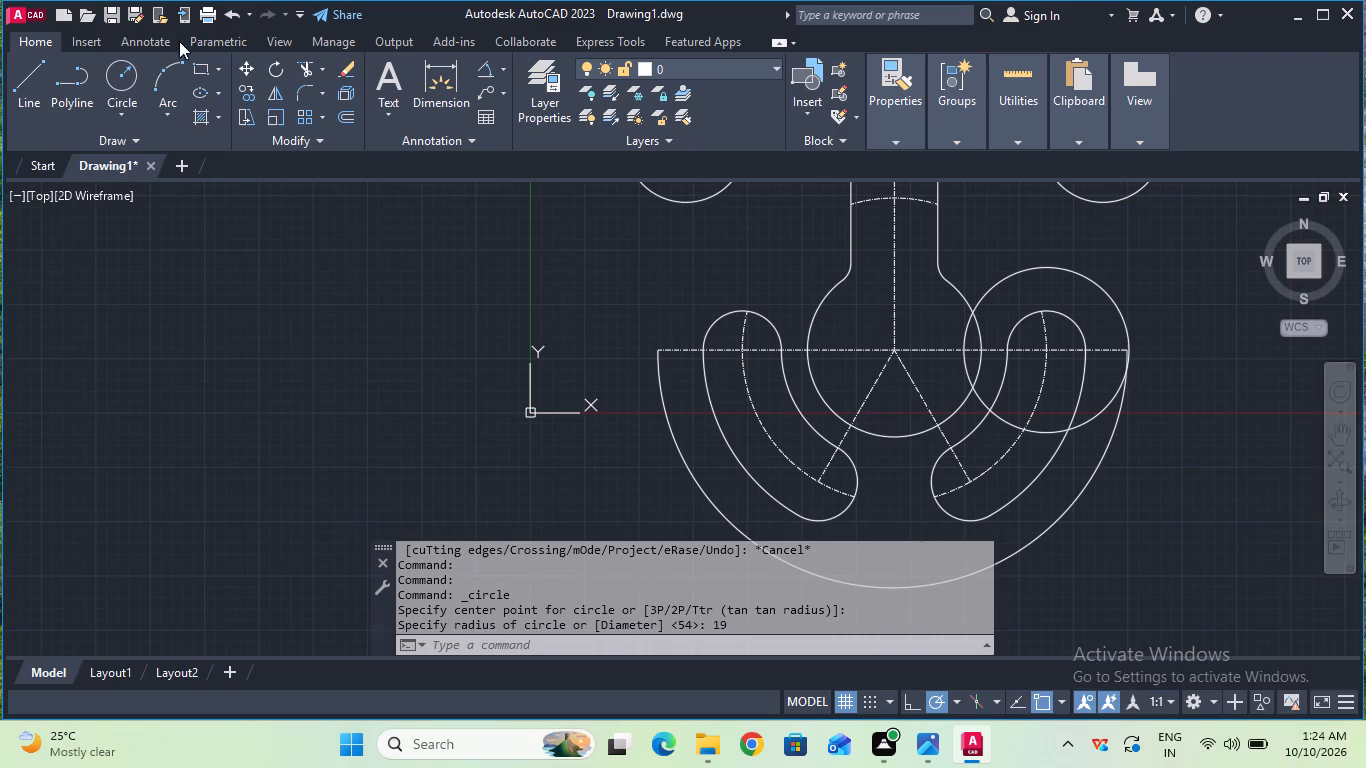
# Draw a matching 19 mm radius circle centred where the left slot's arc centerline crosses the horizontal centerline.
pyautogui.click(120, 66)
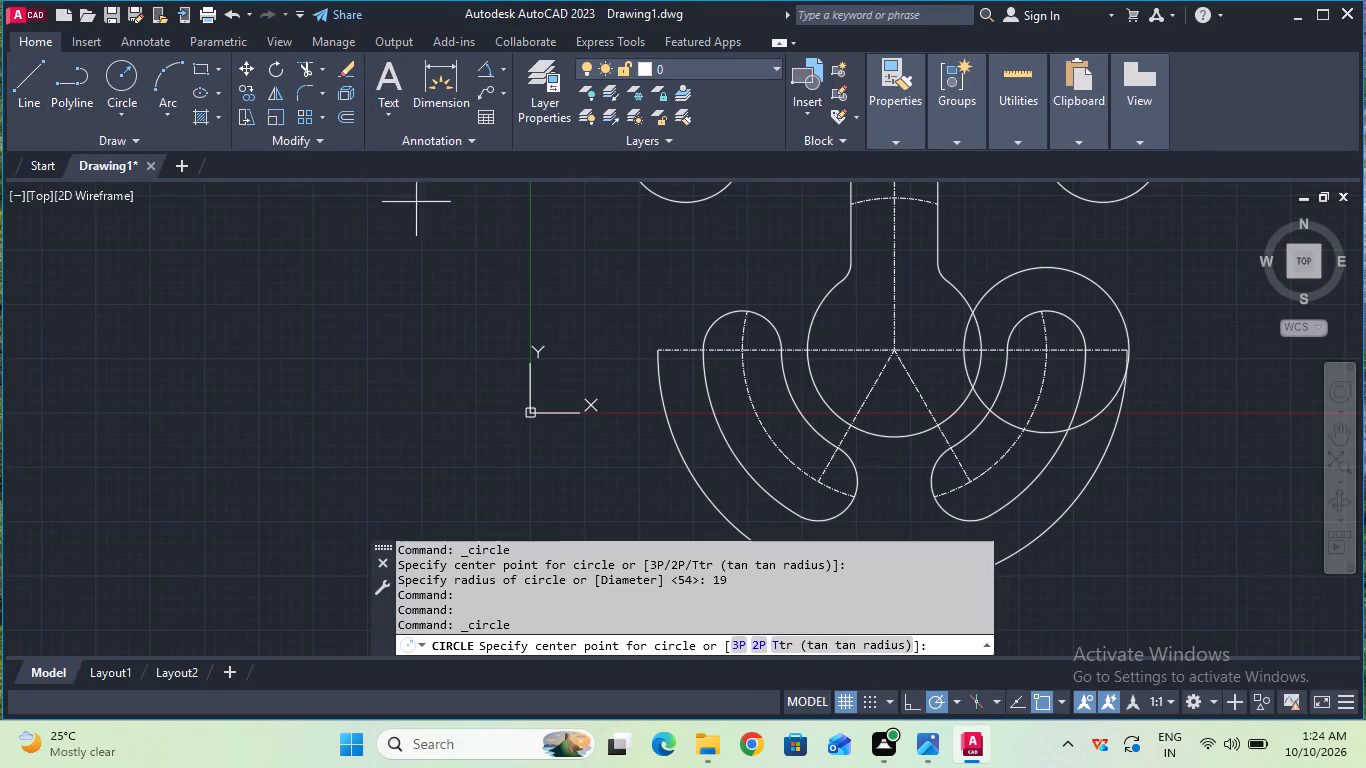
pyautogui.click(735, 350)
pyautogui.press('1')
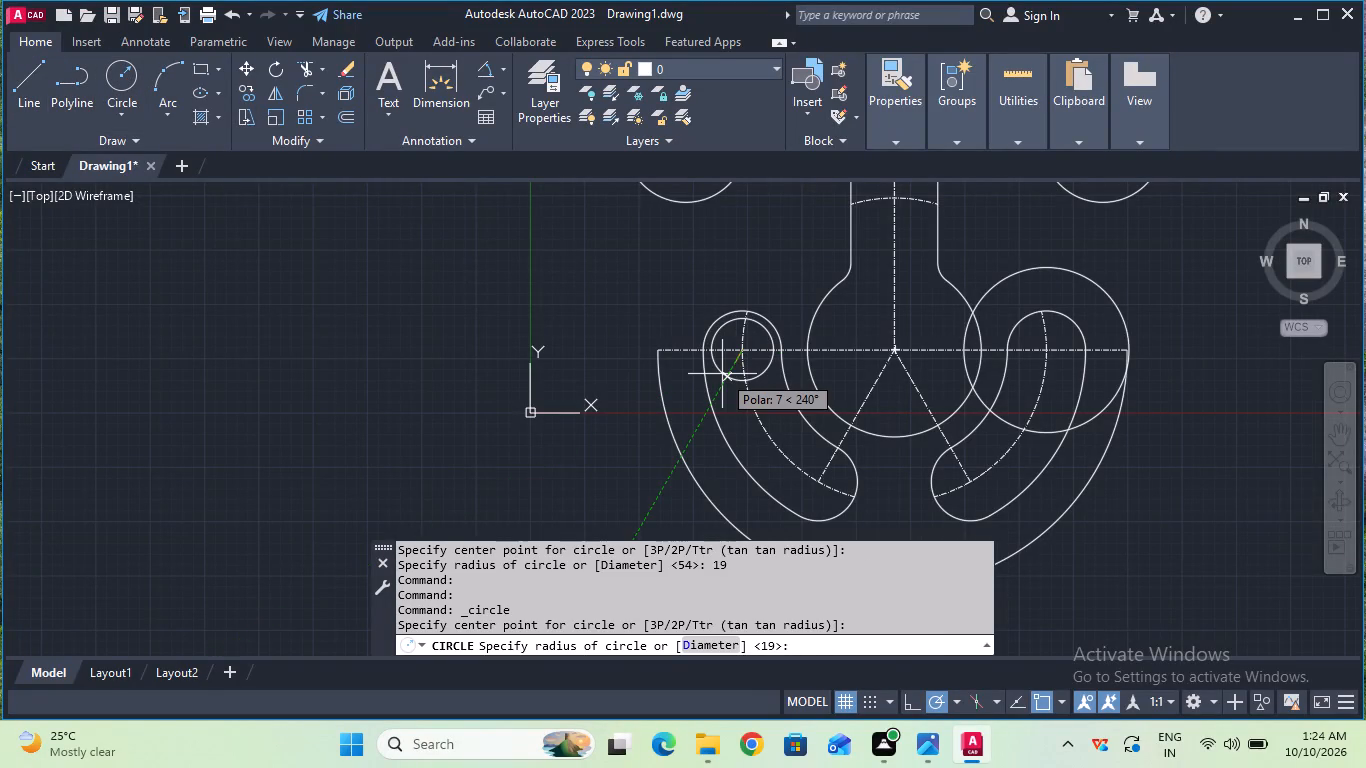
pyautogui.press('9')
pyautogui.press('Return')
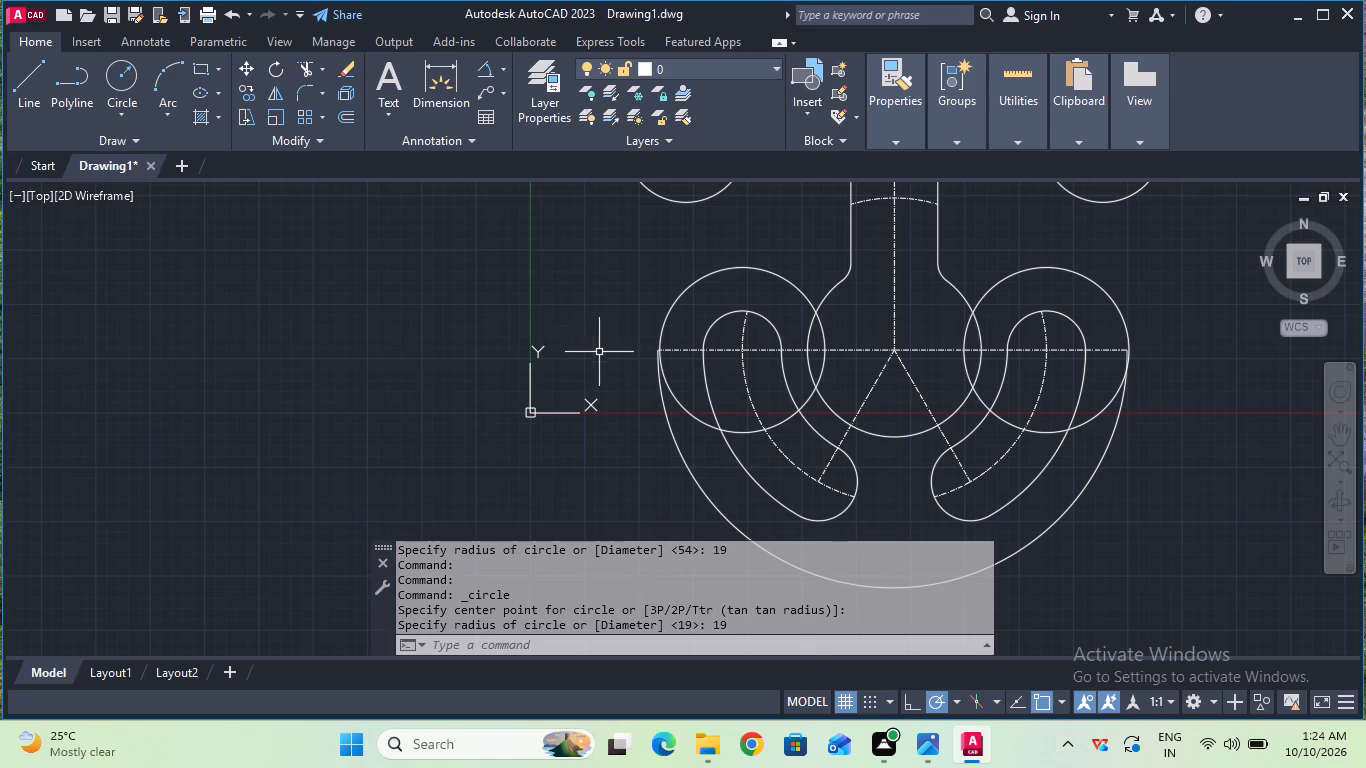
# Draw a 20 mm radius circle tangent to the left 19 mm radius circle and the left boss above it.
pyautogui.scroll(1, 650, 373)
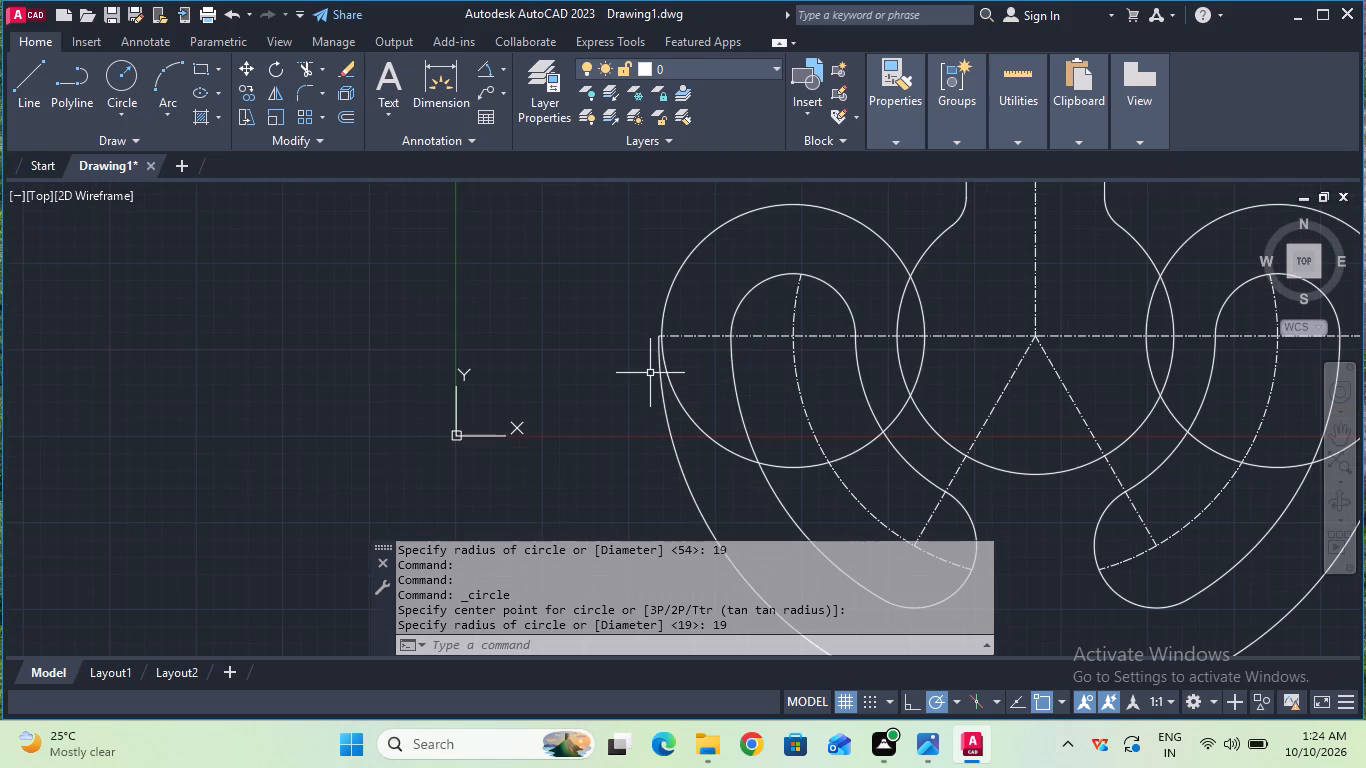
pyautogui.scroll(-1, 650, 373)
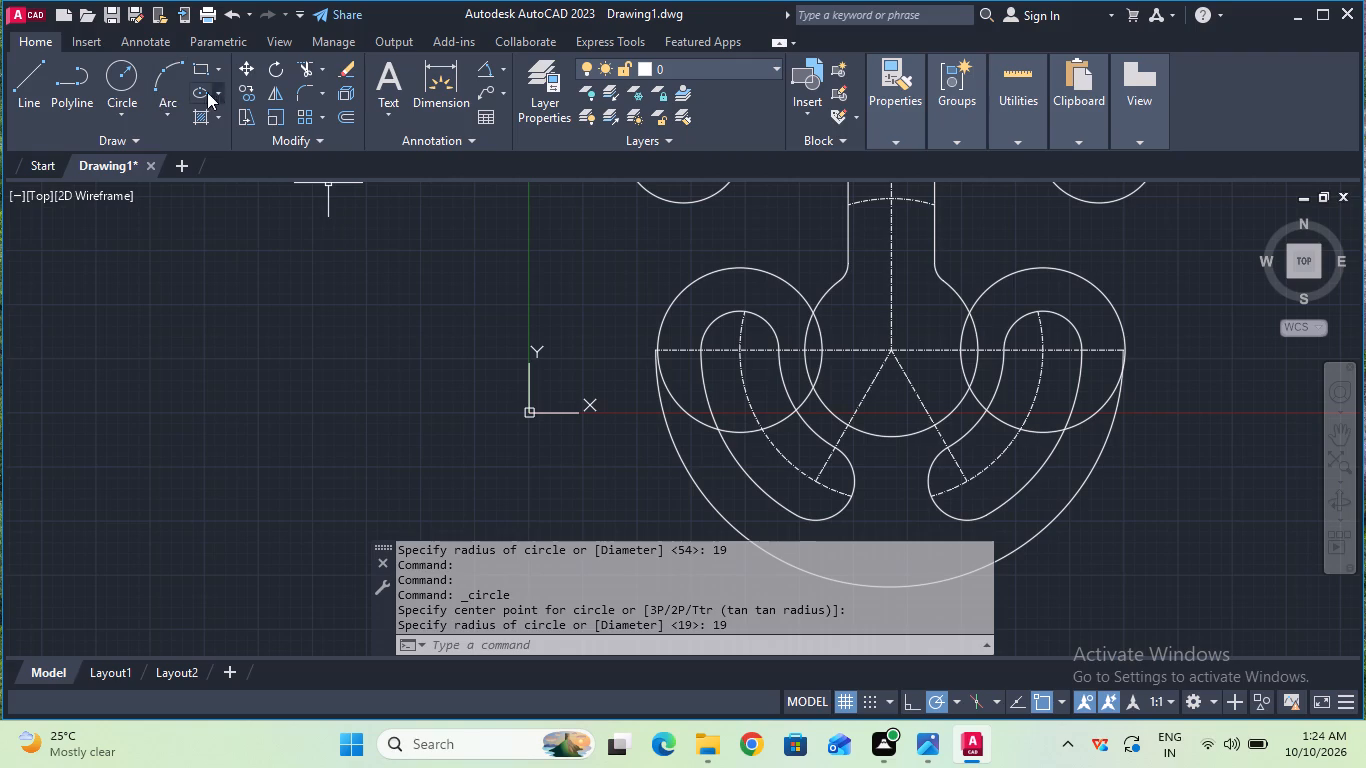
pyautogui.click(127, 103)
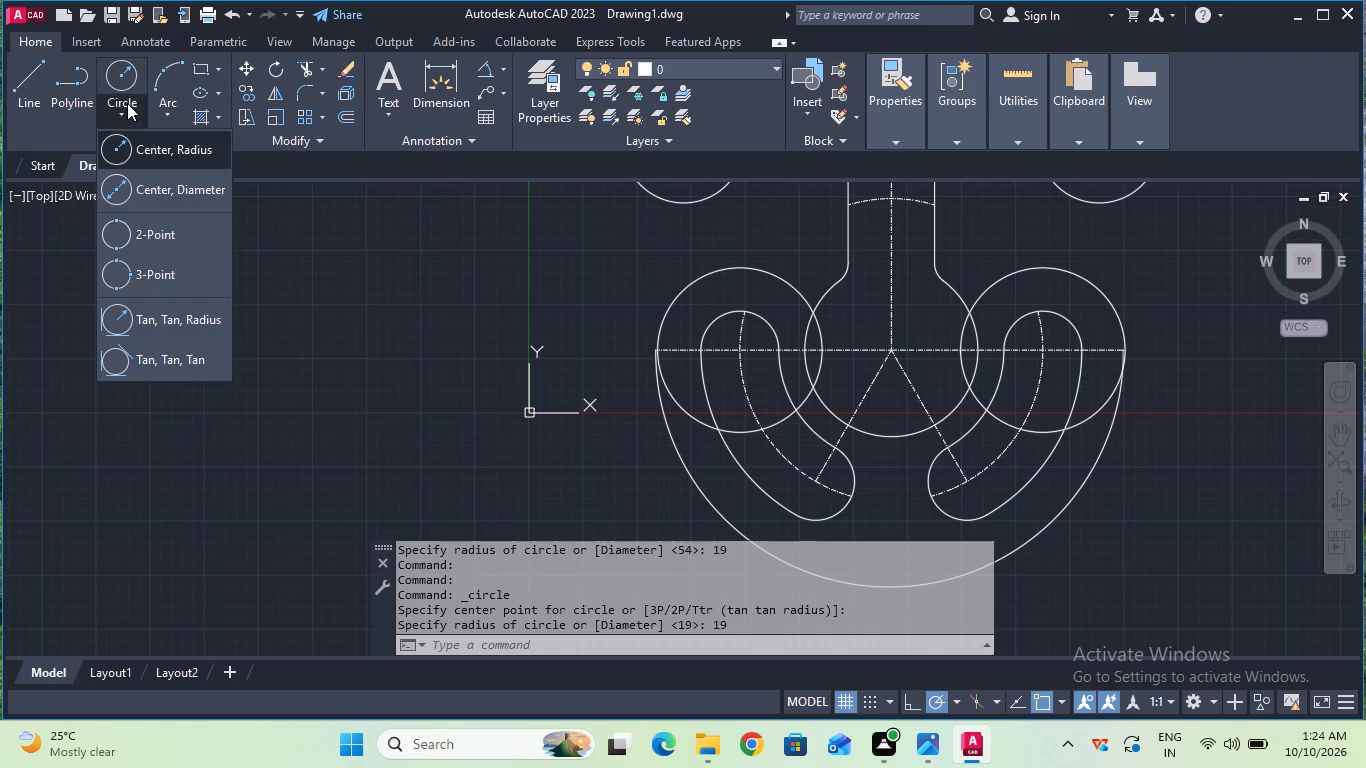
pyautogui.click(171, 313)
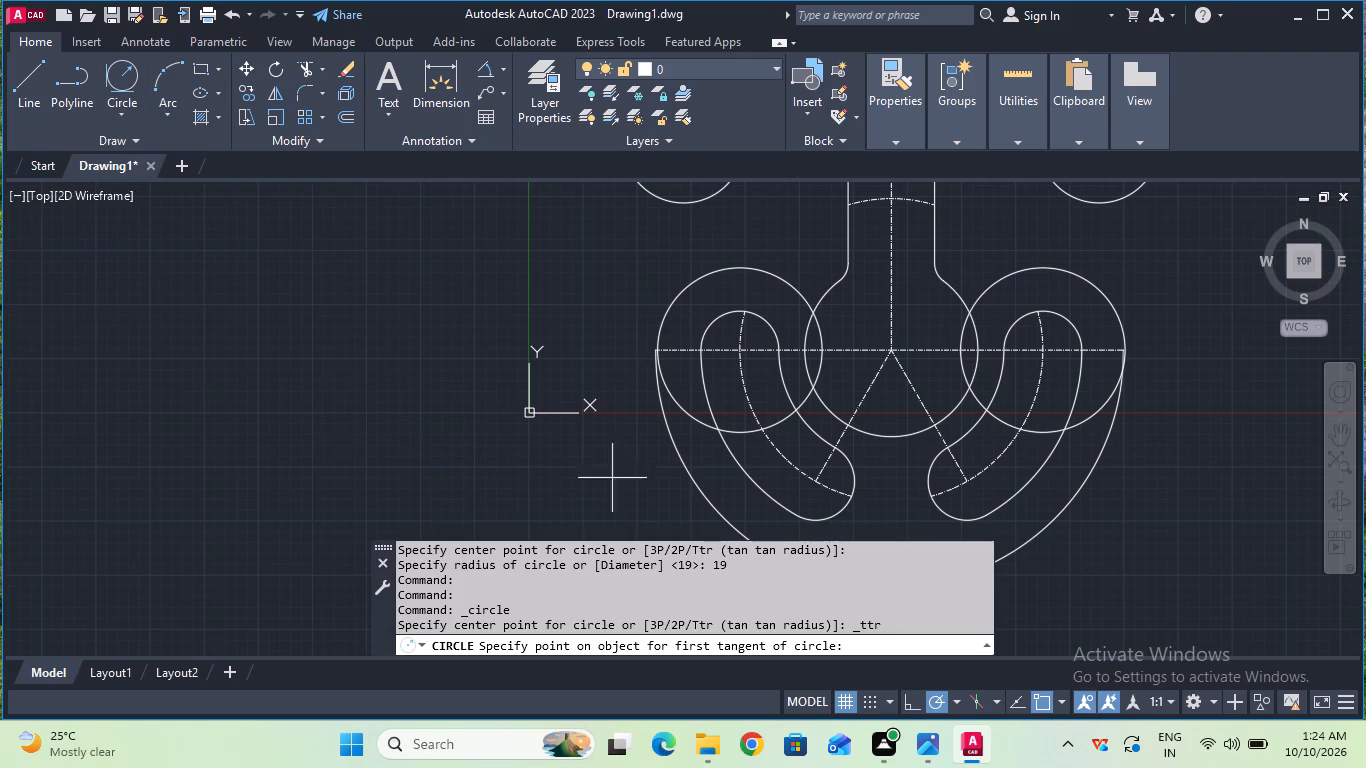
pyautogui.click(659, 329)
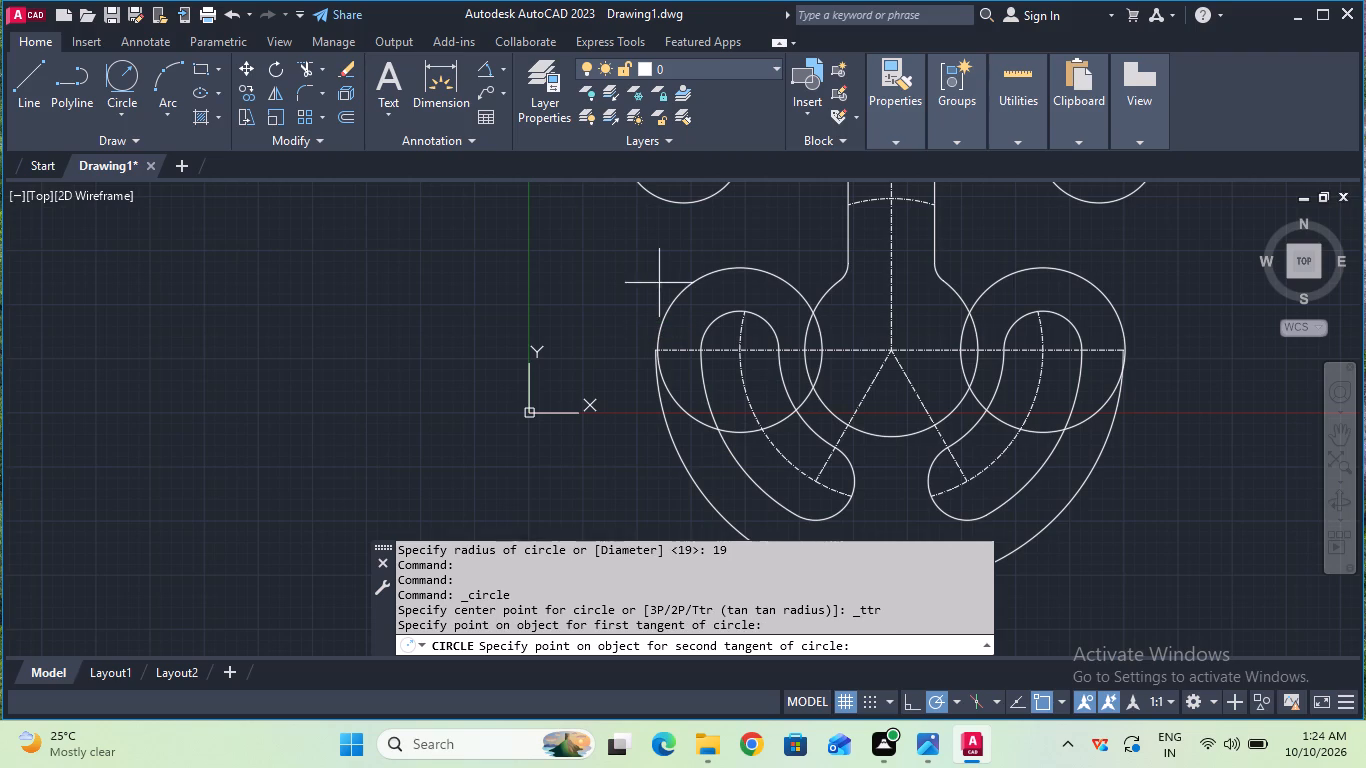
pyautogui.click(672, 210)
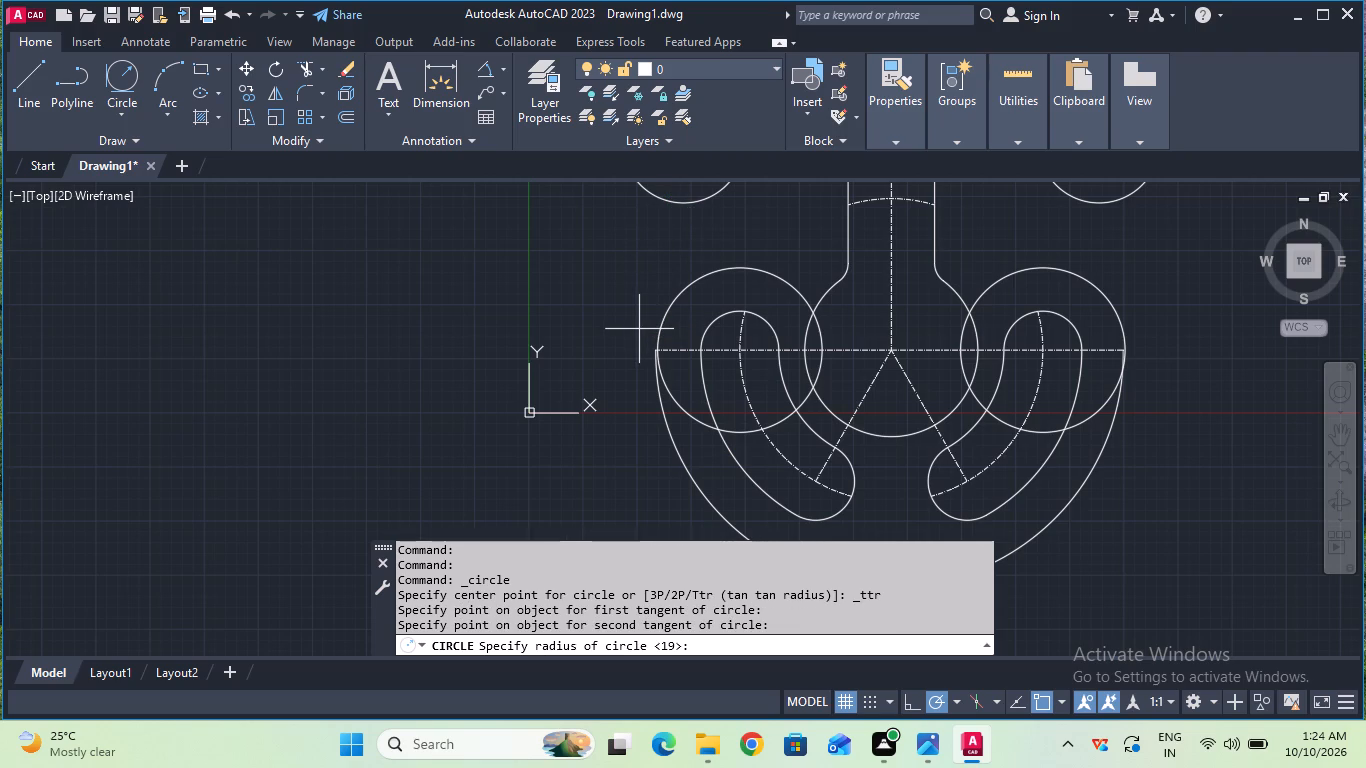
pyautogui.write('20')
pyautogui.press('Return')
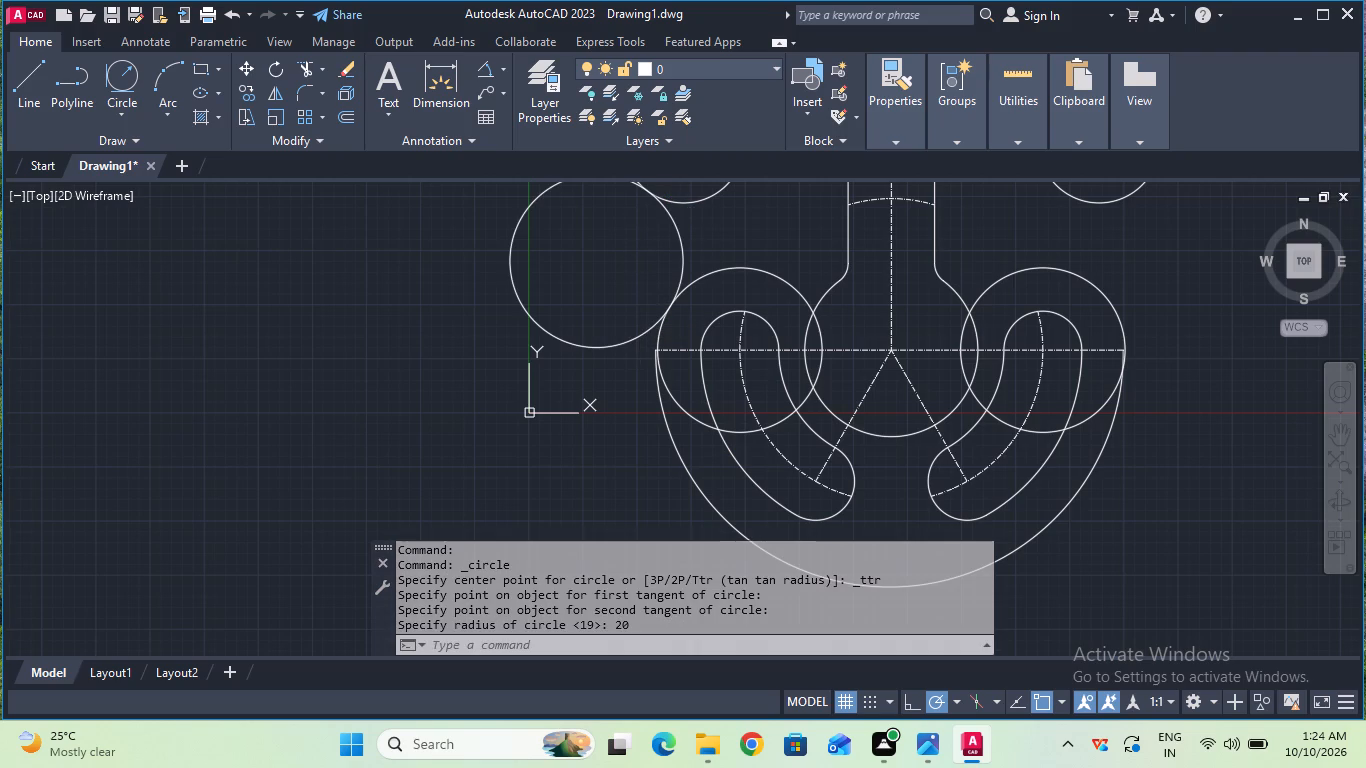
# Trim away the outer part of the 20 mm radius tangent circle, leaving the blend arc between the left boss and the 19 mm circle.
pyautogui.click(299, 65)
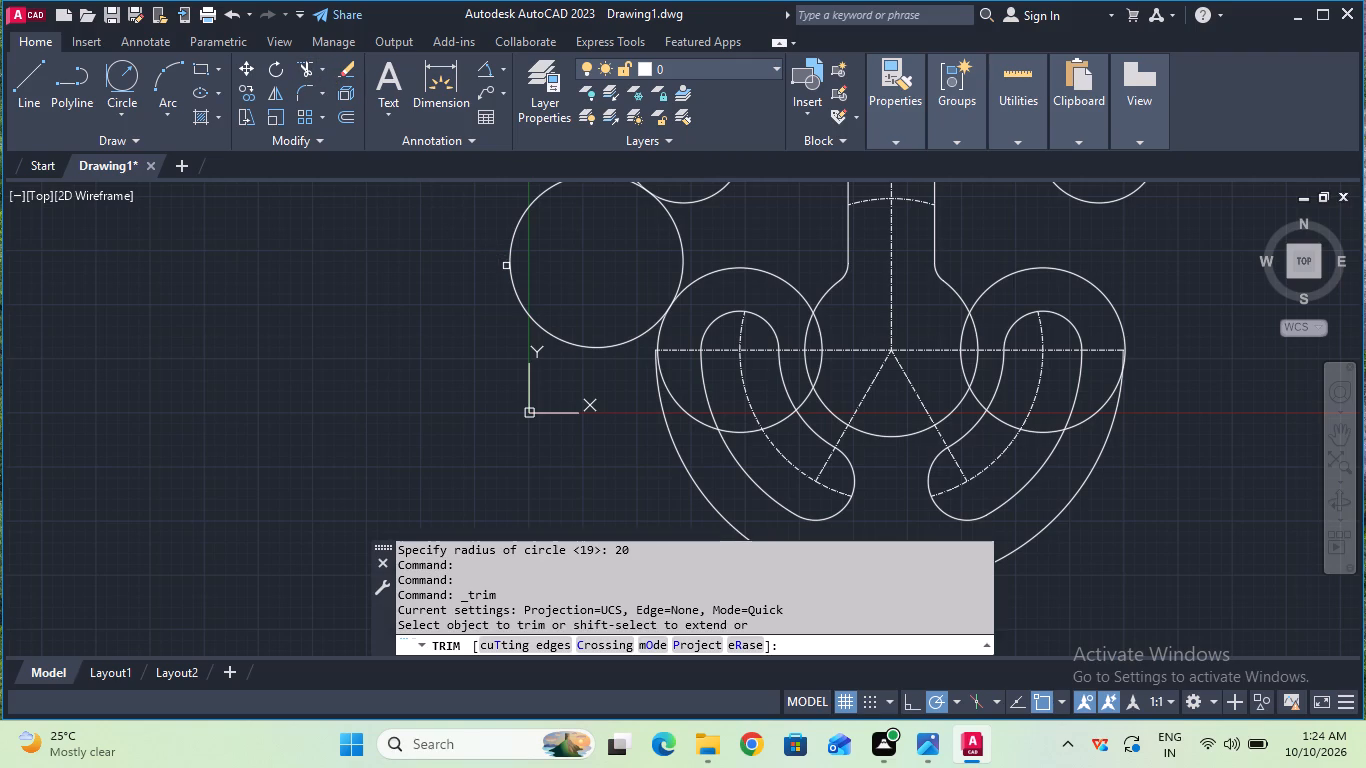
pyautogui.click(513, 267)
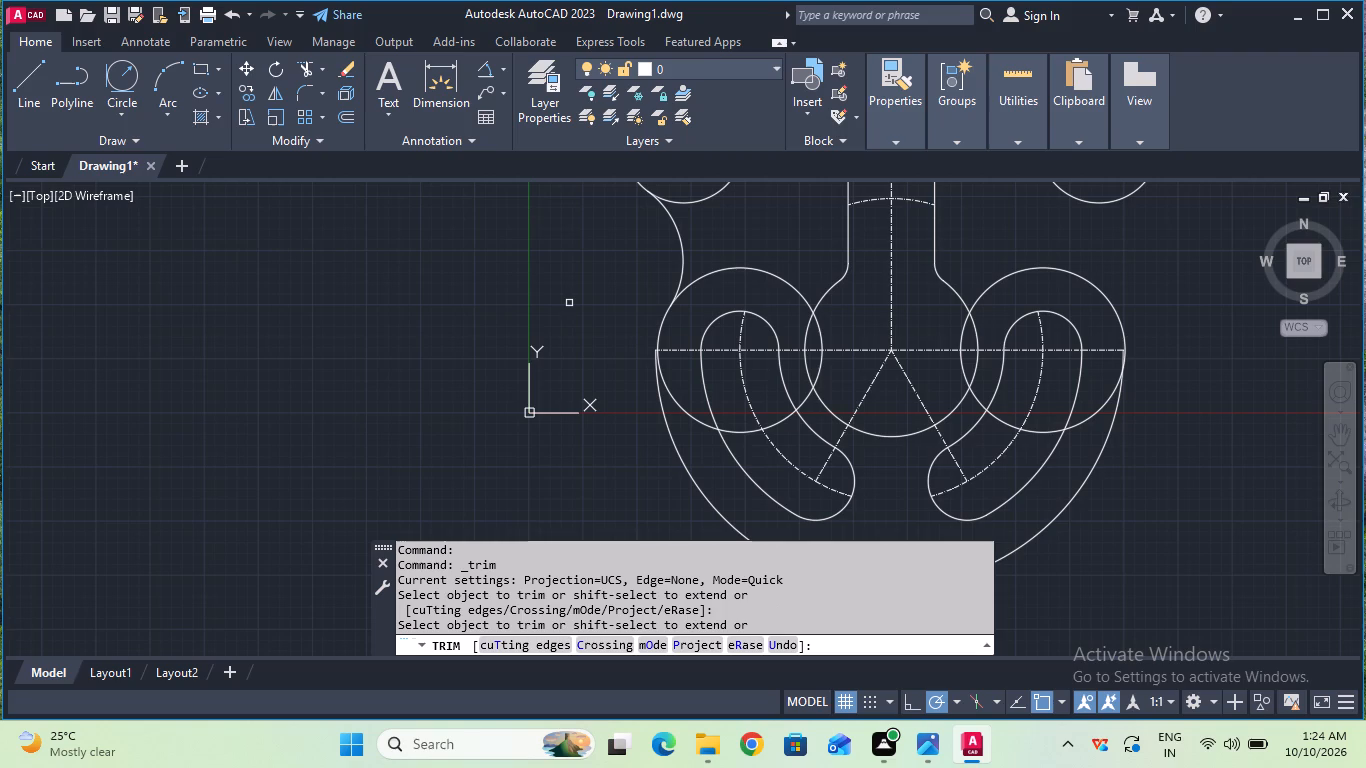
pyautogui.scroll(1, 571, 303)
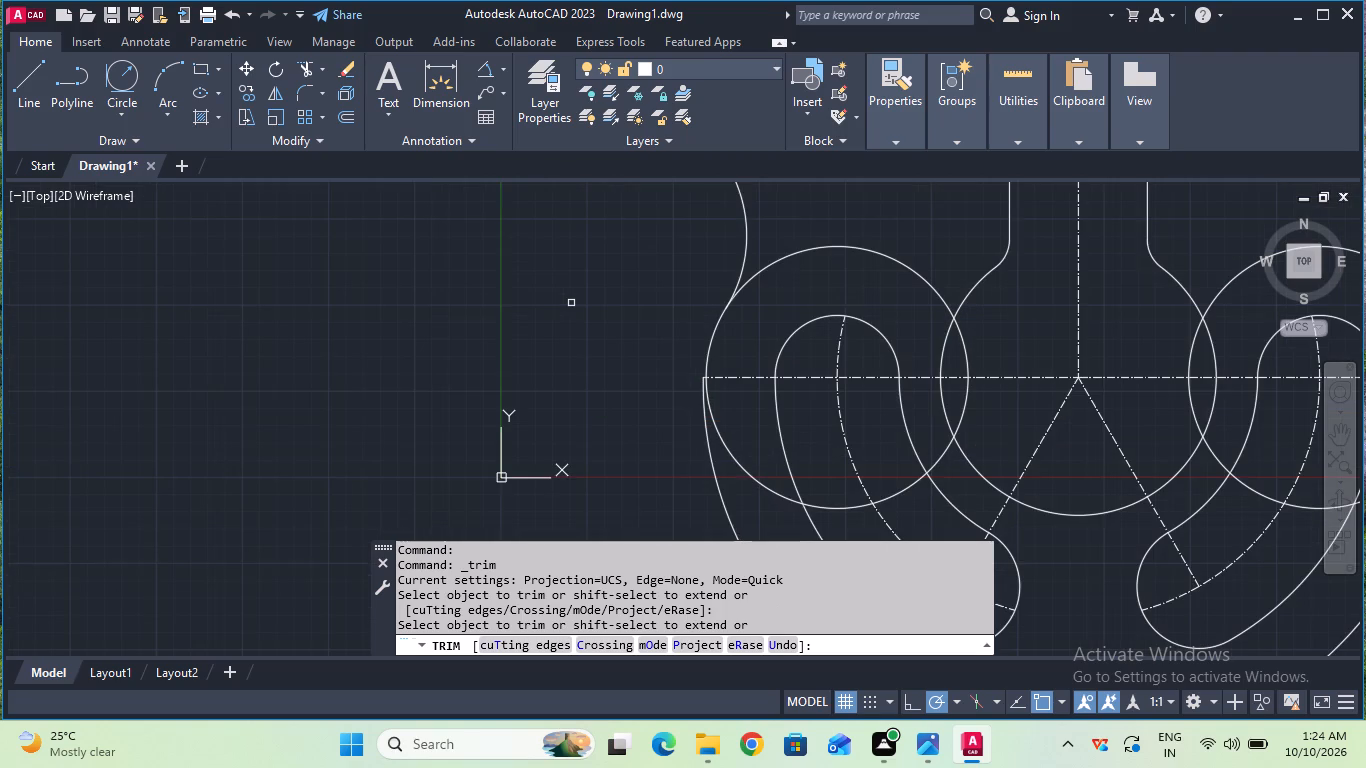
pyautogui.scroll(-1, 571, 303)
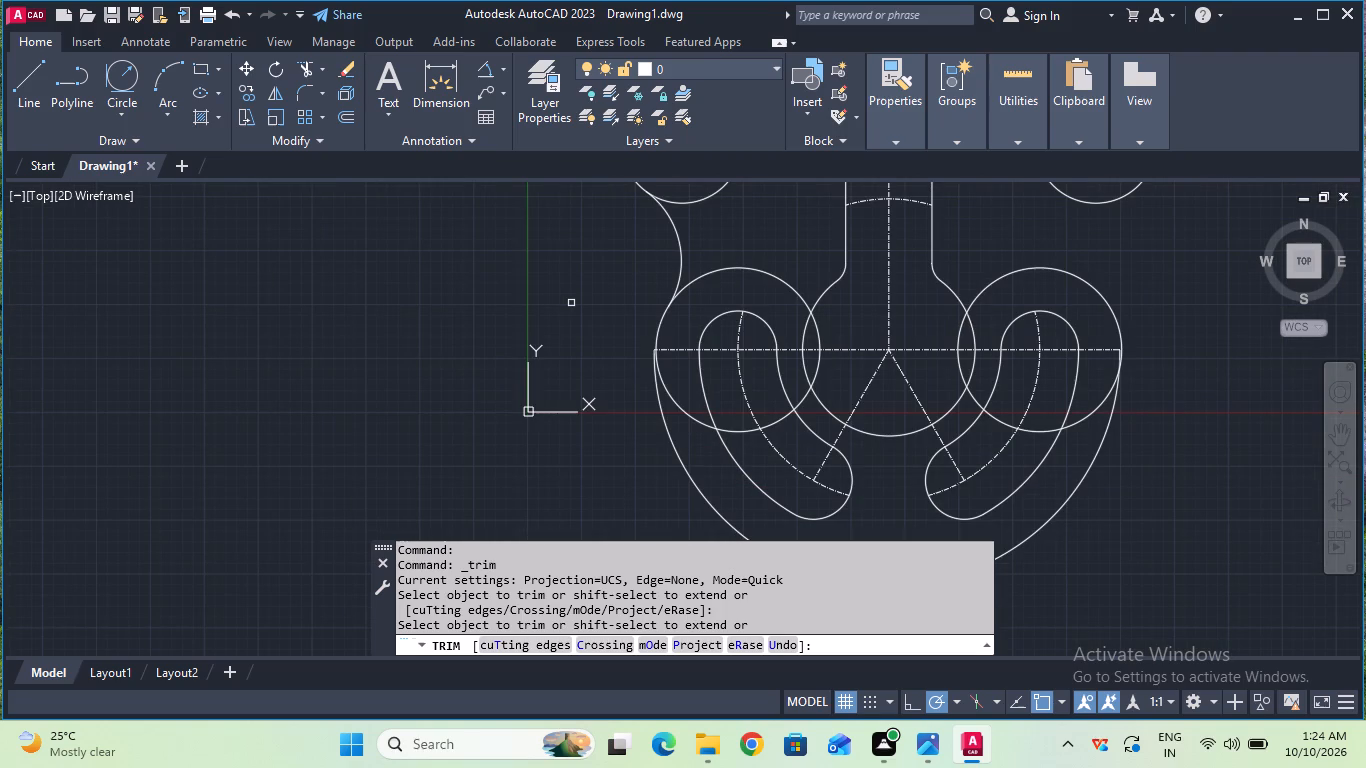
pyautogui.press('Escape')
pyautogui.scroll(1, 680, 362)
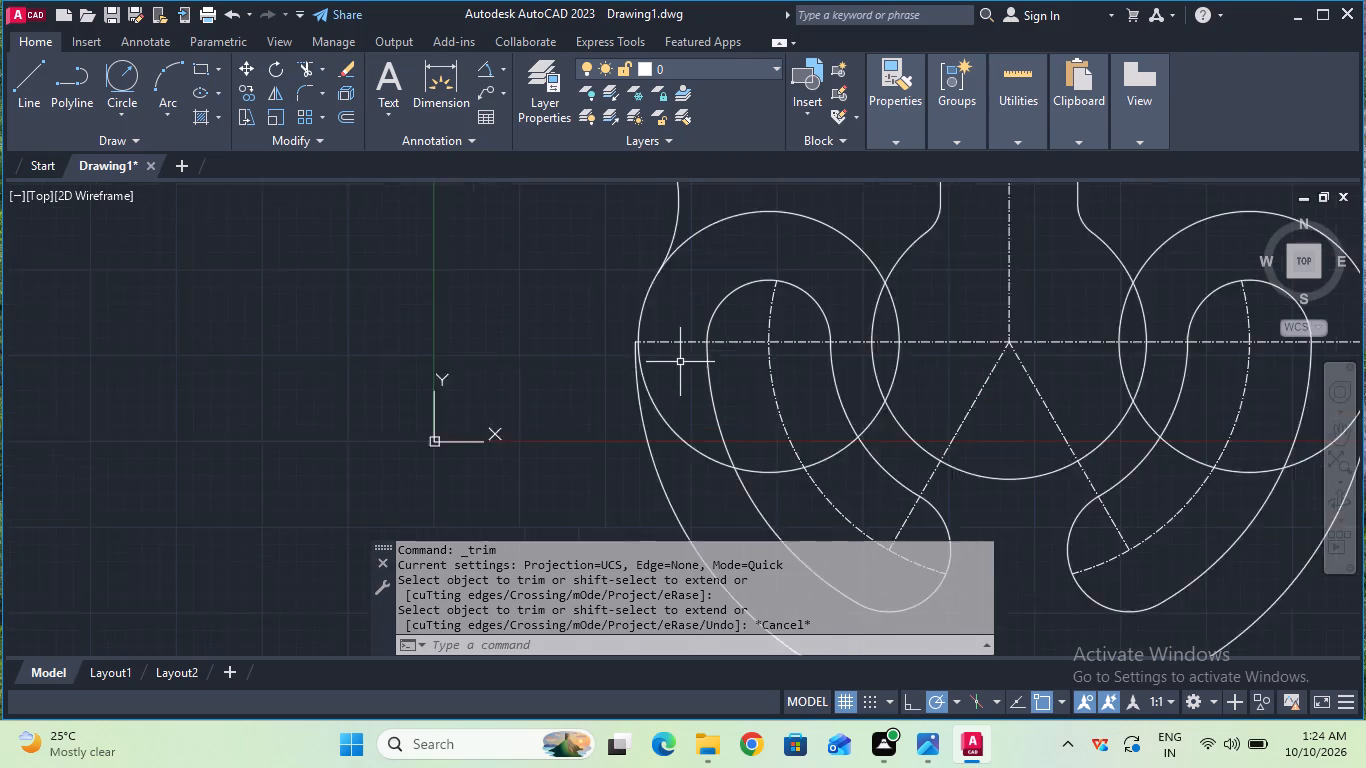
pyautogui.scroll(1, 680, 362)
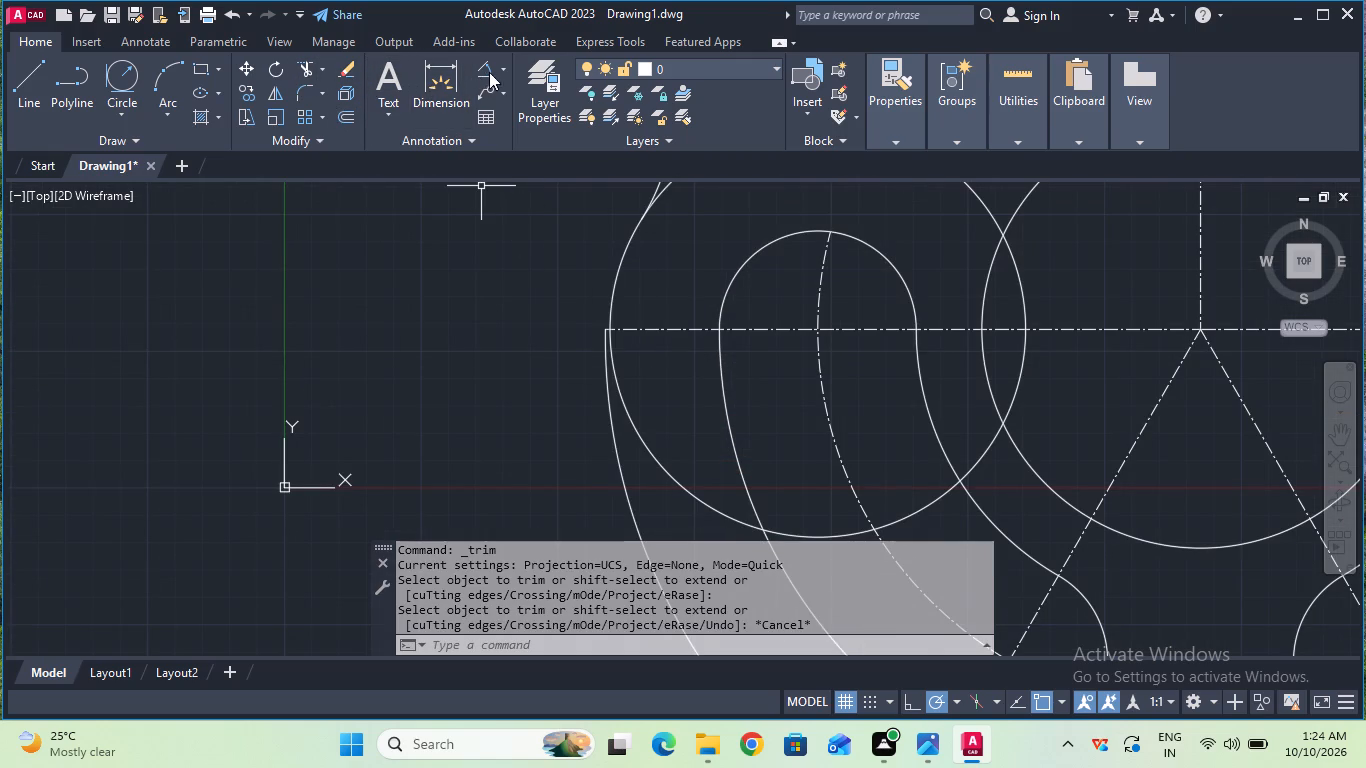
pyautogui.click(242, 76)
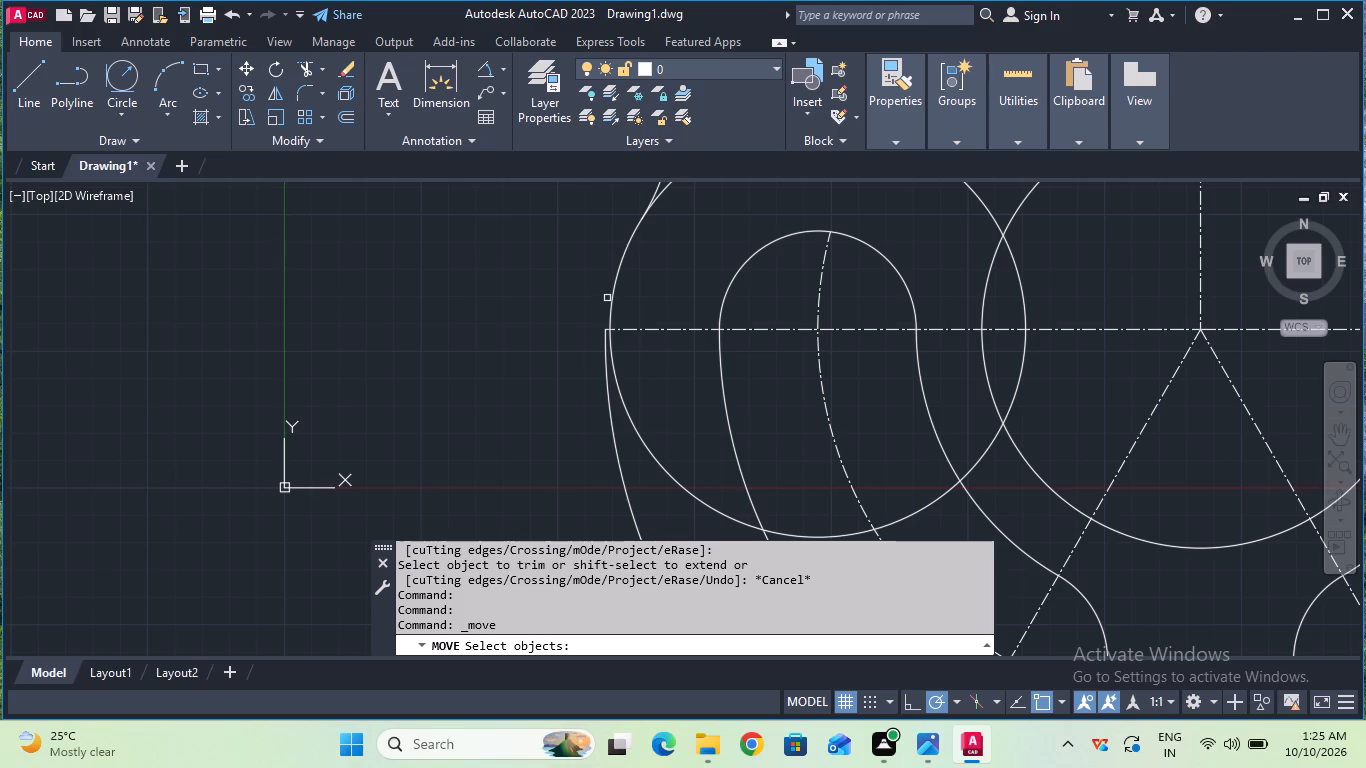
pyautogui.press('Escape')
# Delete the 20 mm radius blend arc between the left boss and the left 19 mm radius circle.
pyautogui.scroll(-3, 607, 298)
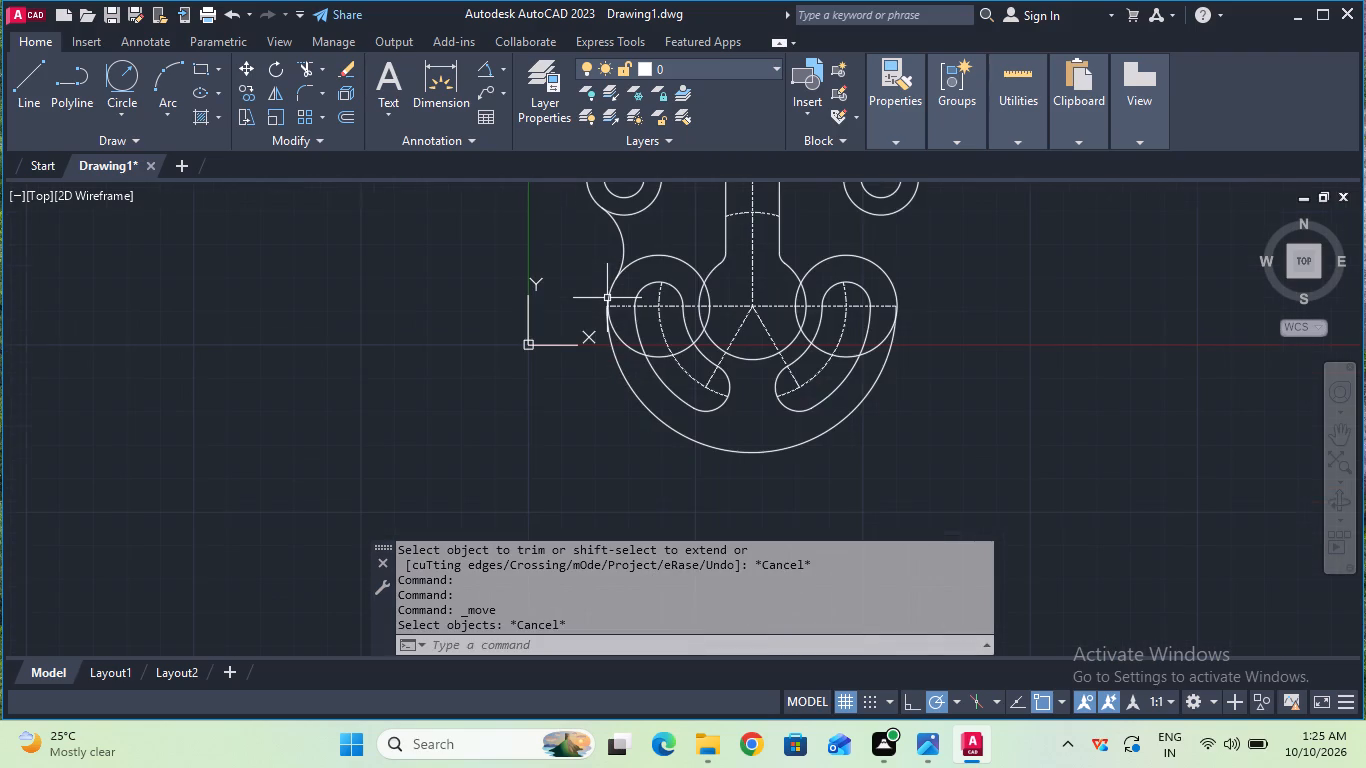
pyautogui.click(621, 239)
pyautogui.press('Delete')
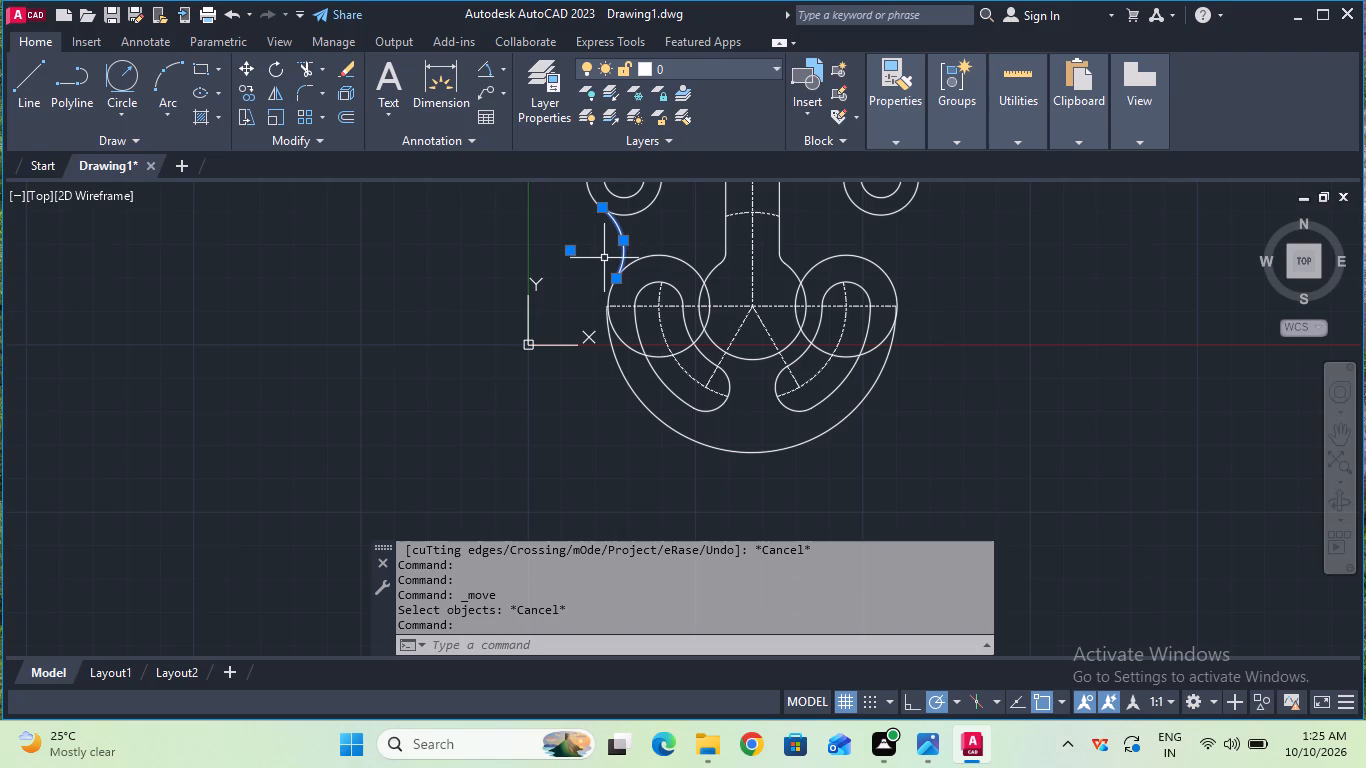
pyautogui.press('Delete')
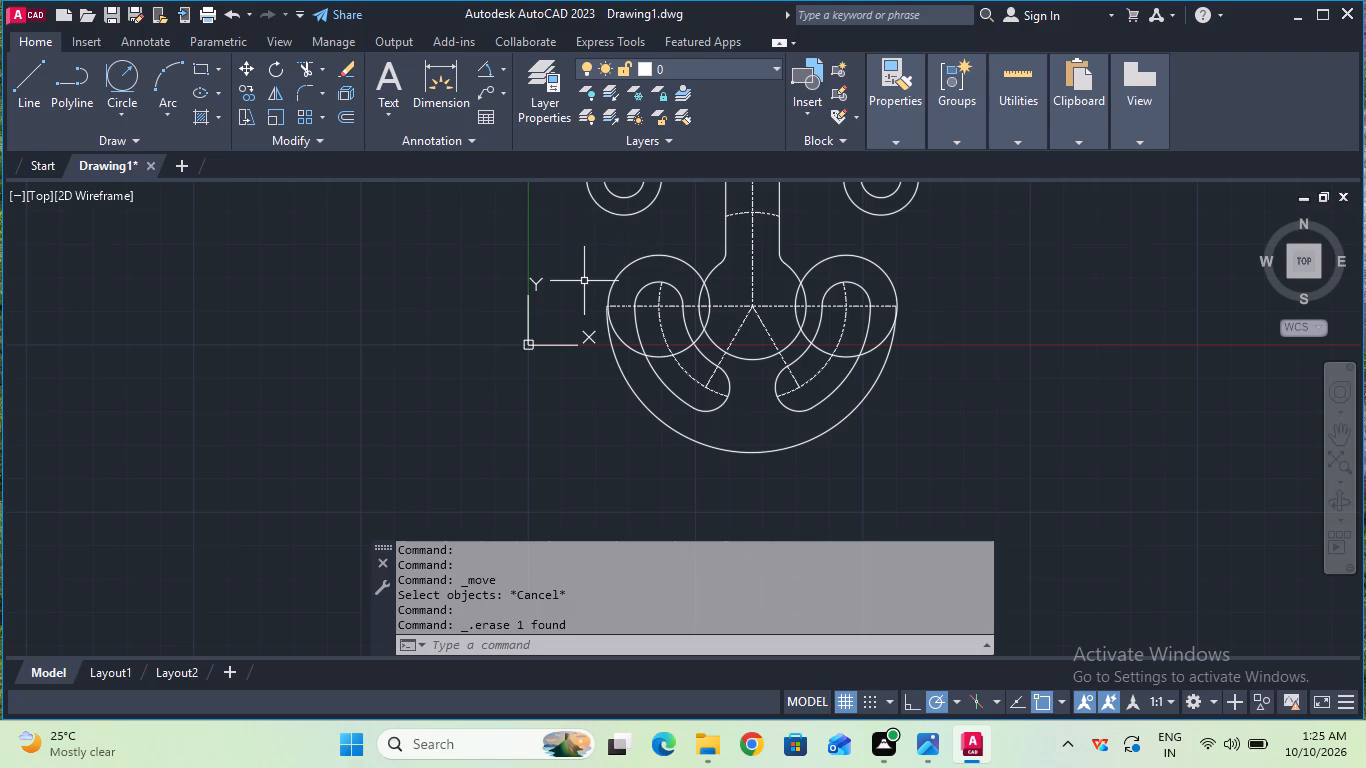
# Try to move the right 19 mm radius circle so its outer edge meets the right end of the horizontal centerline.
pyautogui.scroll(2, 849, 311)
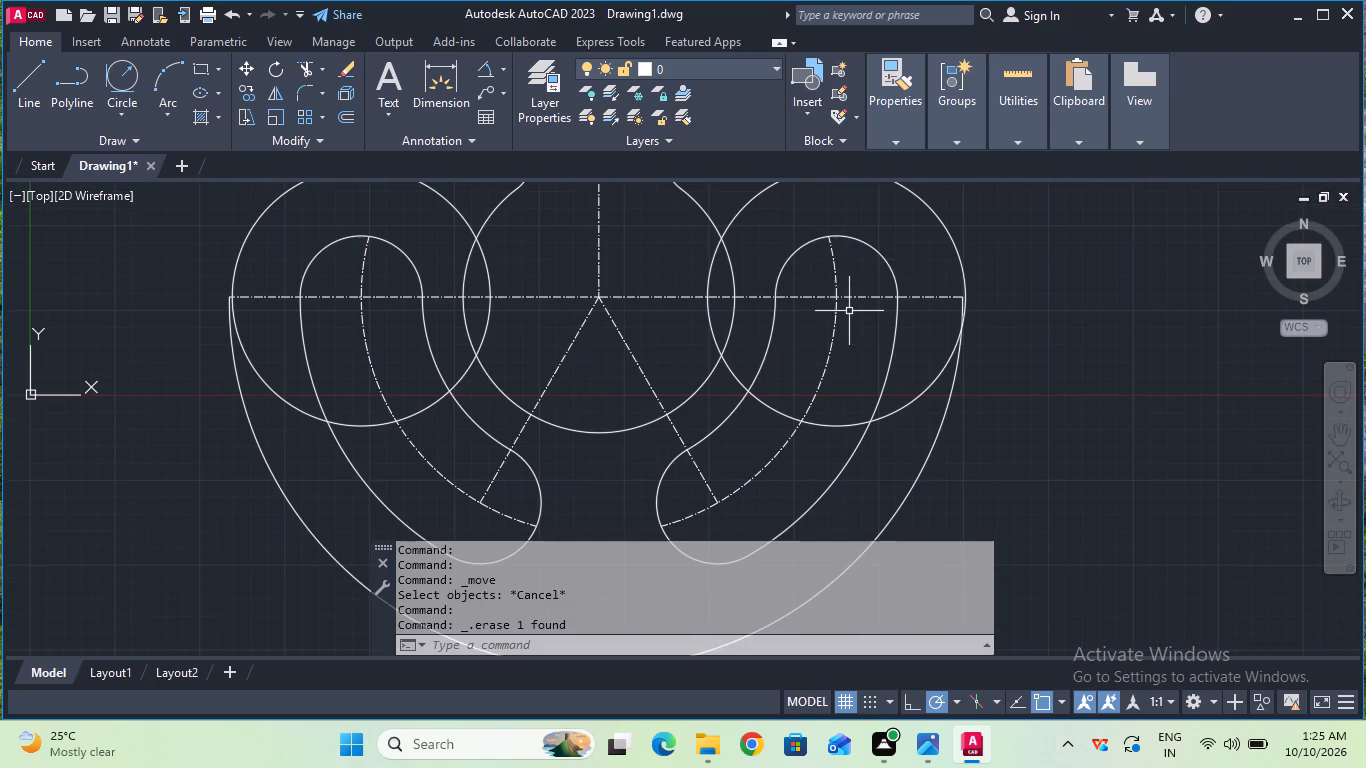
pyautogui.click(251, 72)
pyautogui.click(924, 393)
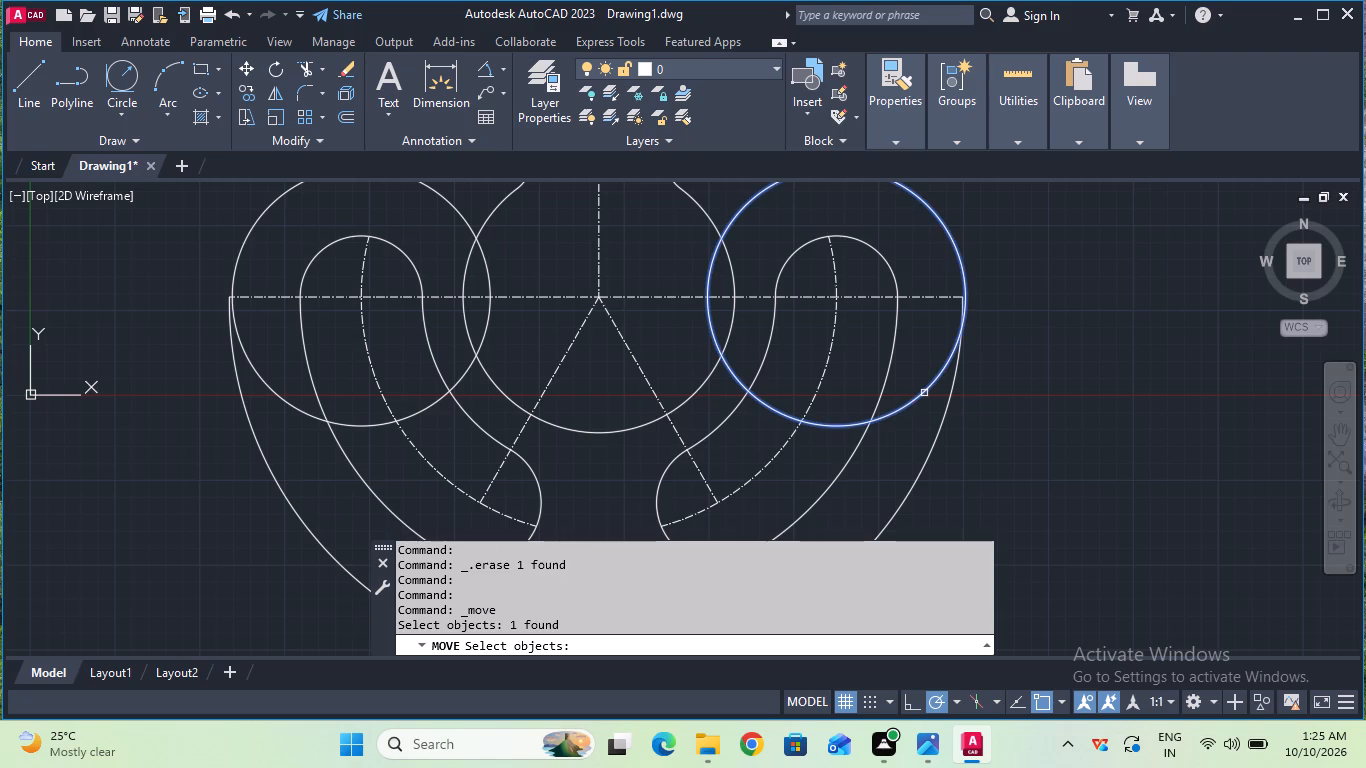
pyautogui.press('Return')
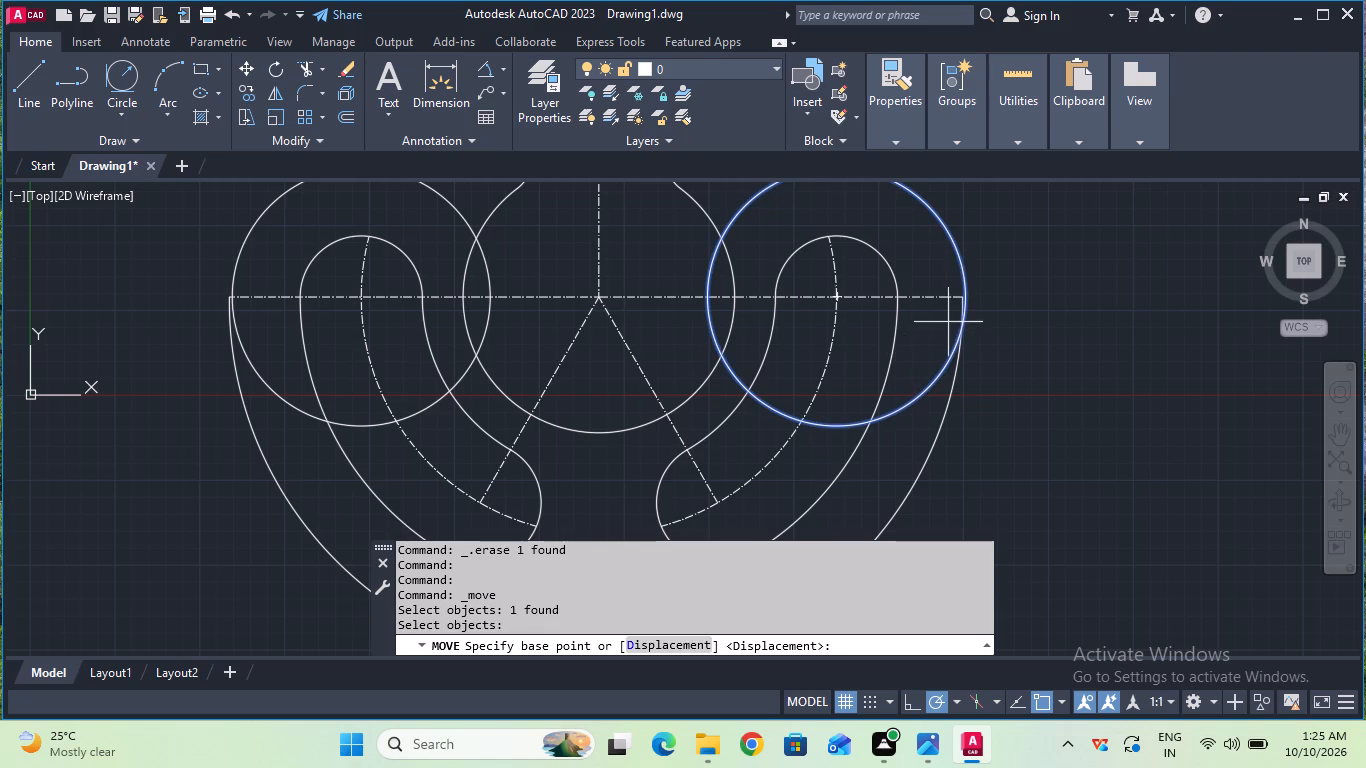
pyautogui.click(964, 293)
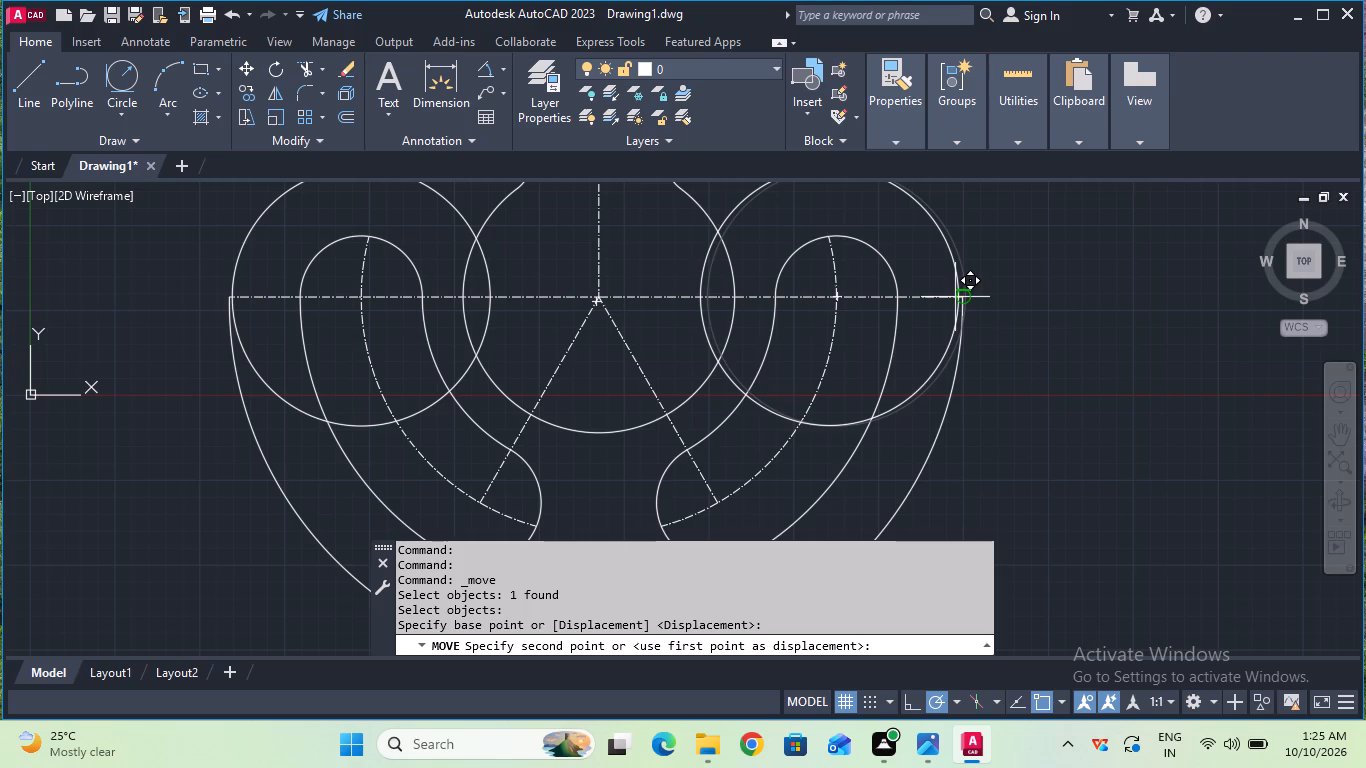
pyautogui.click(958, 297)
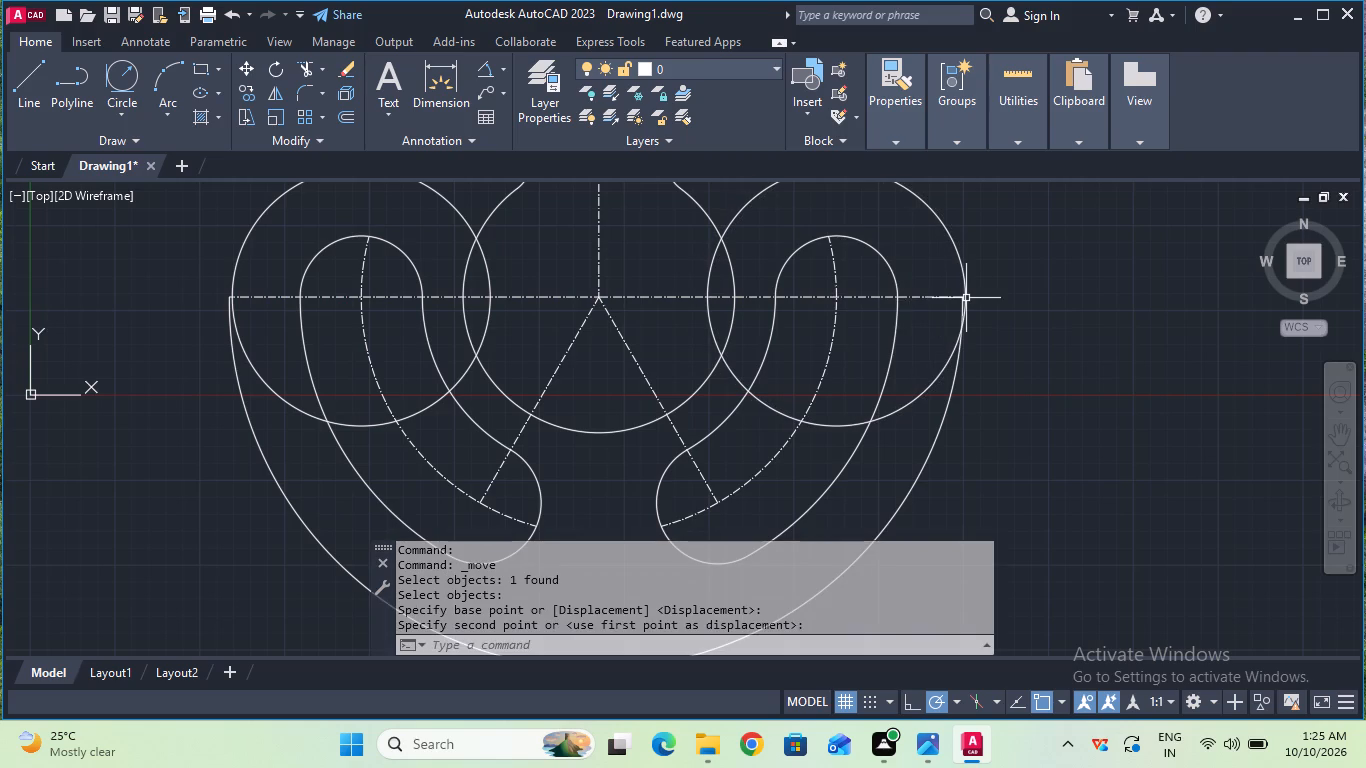
# Move the right 19 mm radius circle from its outermost quadrant point to the horizontal centerline's right end on the 54 mm arc.
pyautogui.scroll(3, 967, 298)
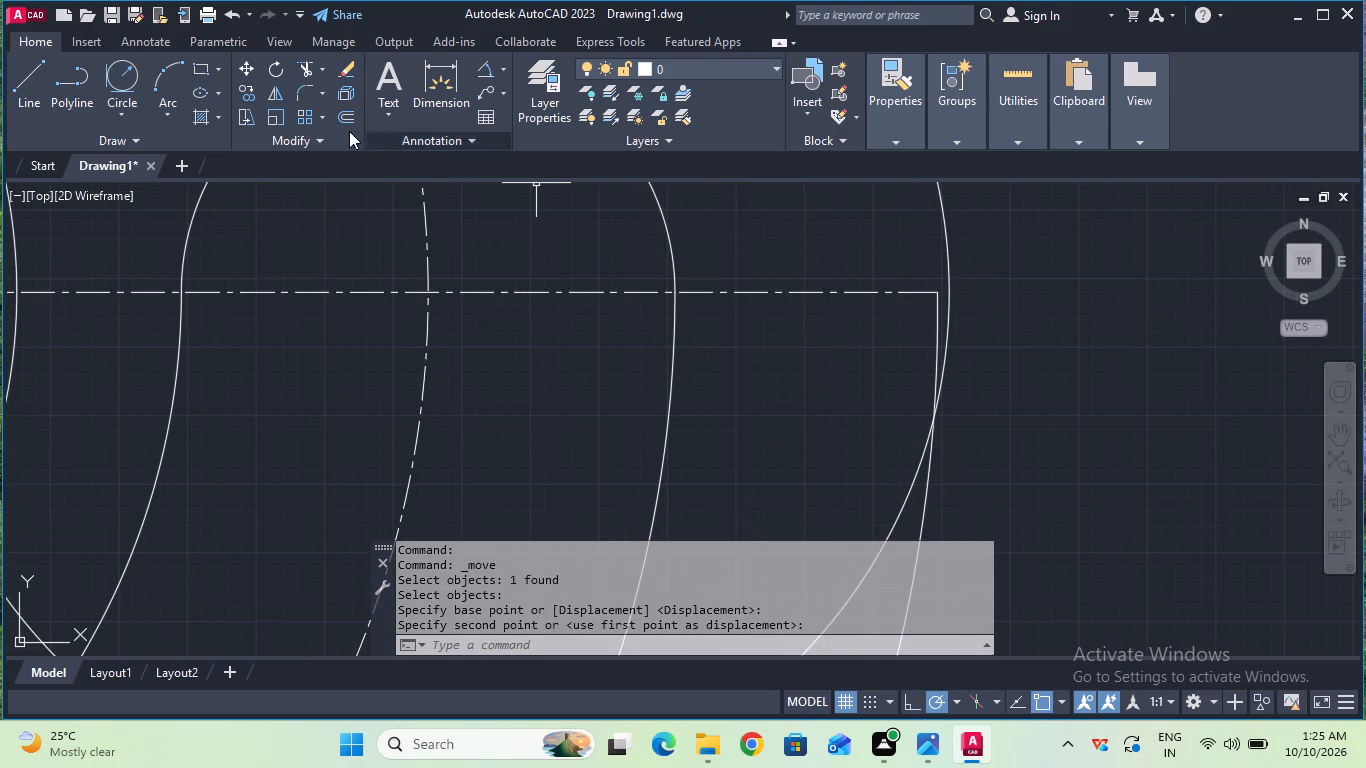
pyautogui.click(249, 69)
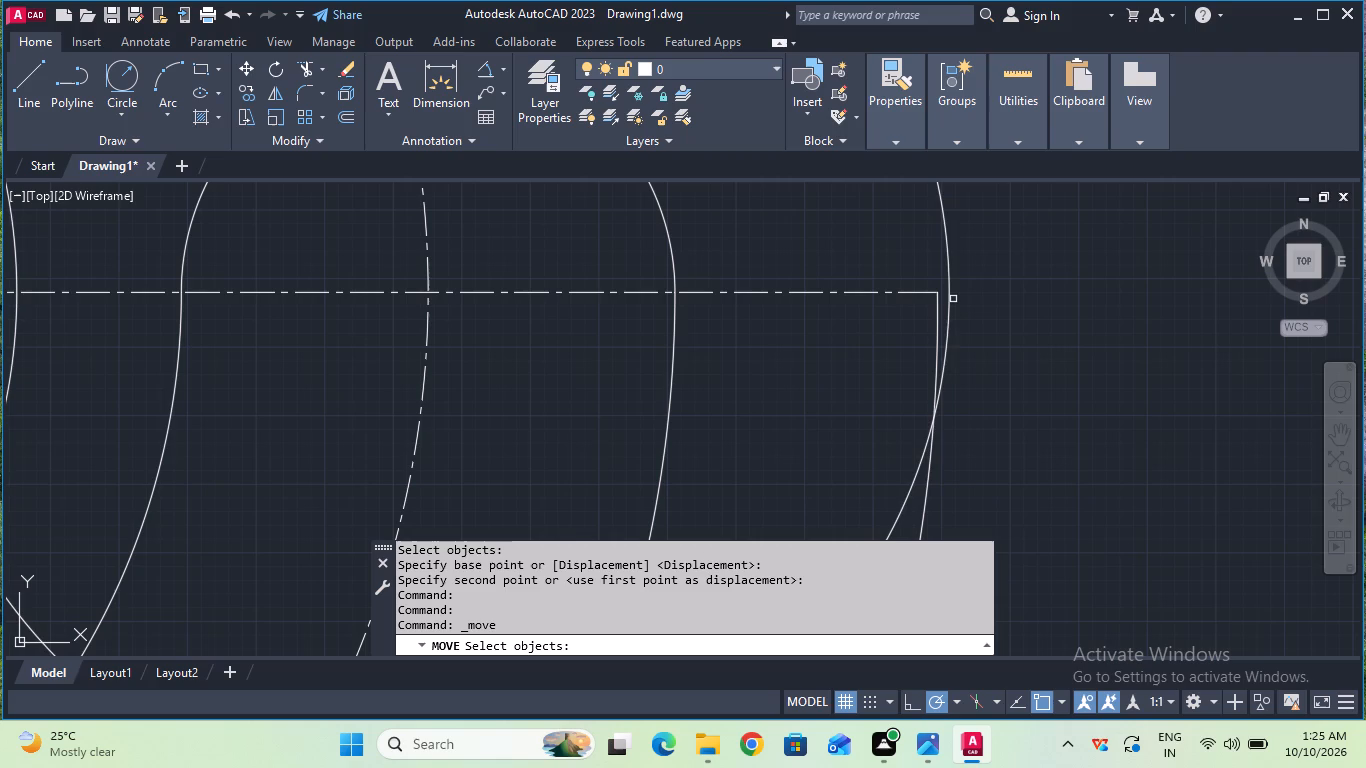
pyautogui.click(949, 300)
pyautogui.press('Return')
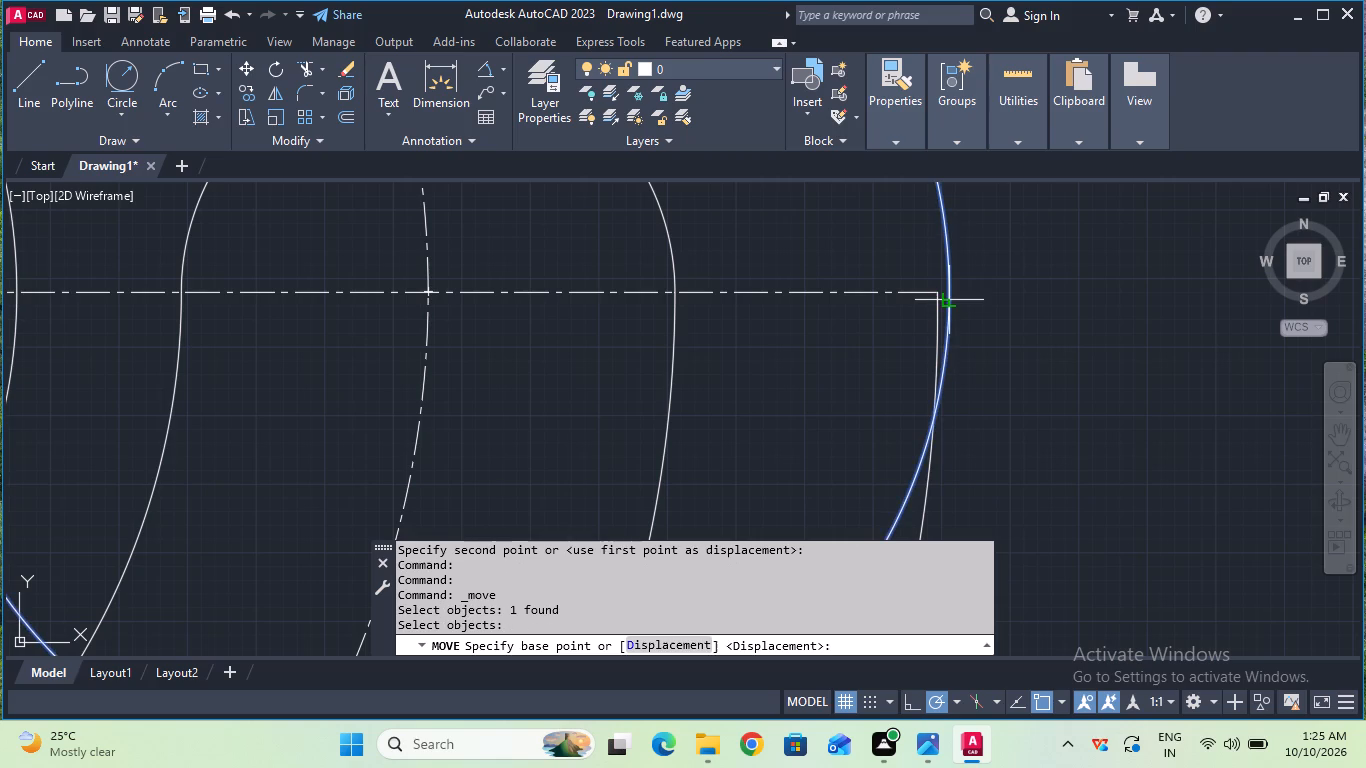
pyautogui.click(949, 292)
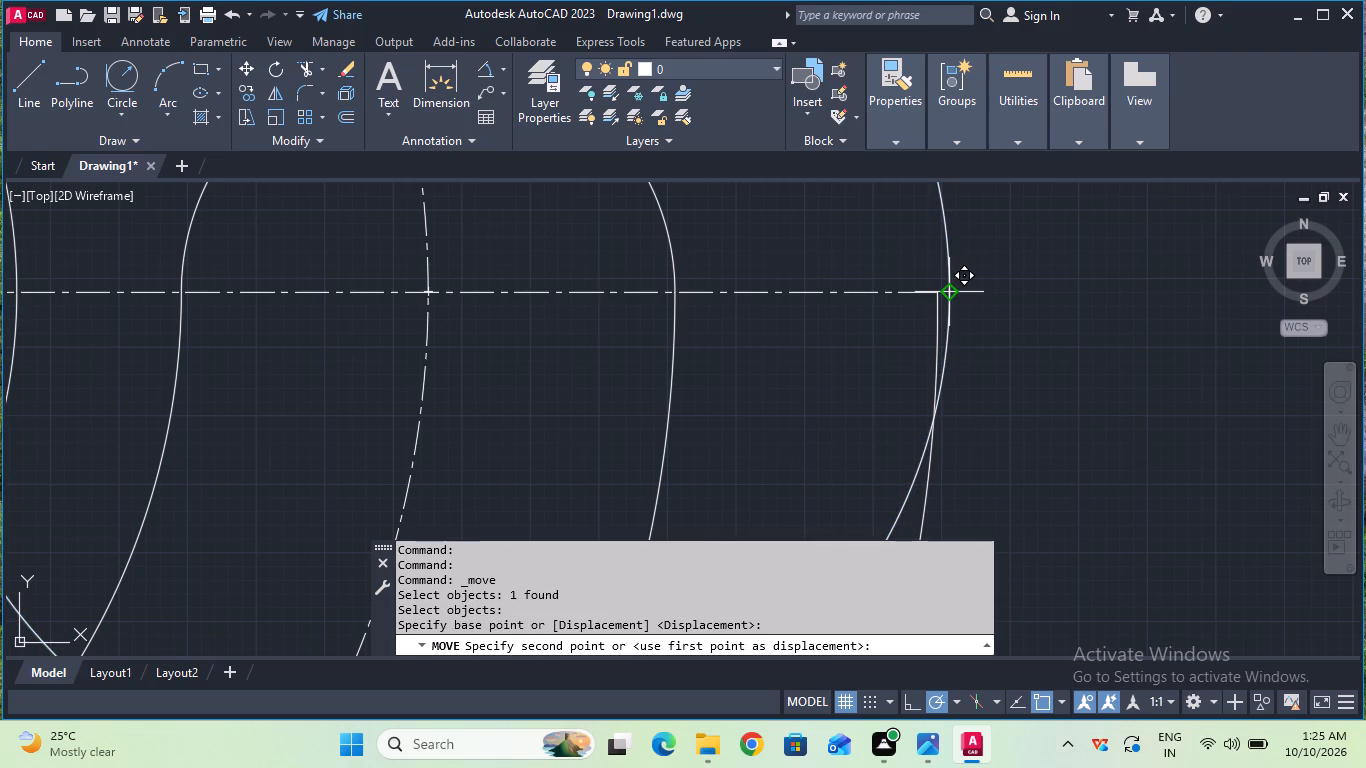
pyautogui.click(940, 295)
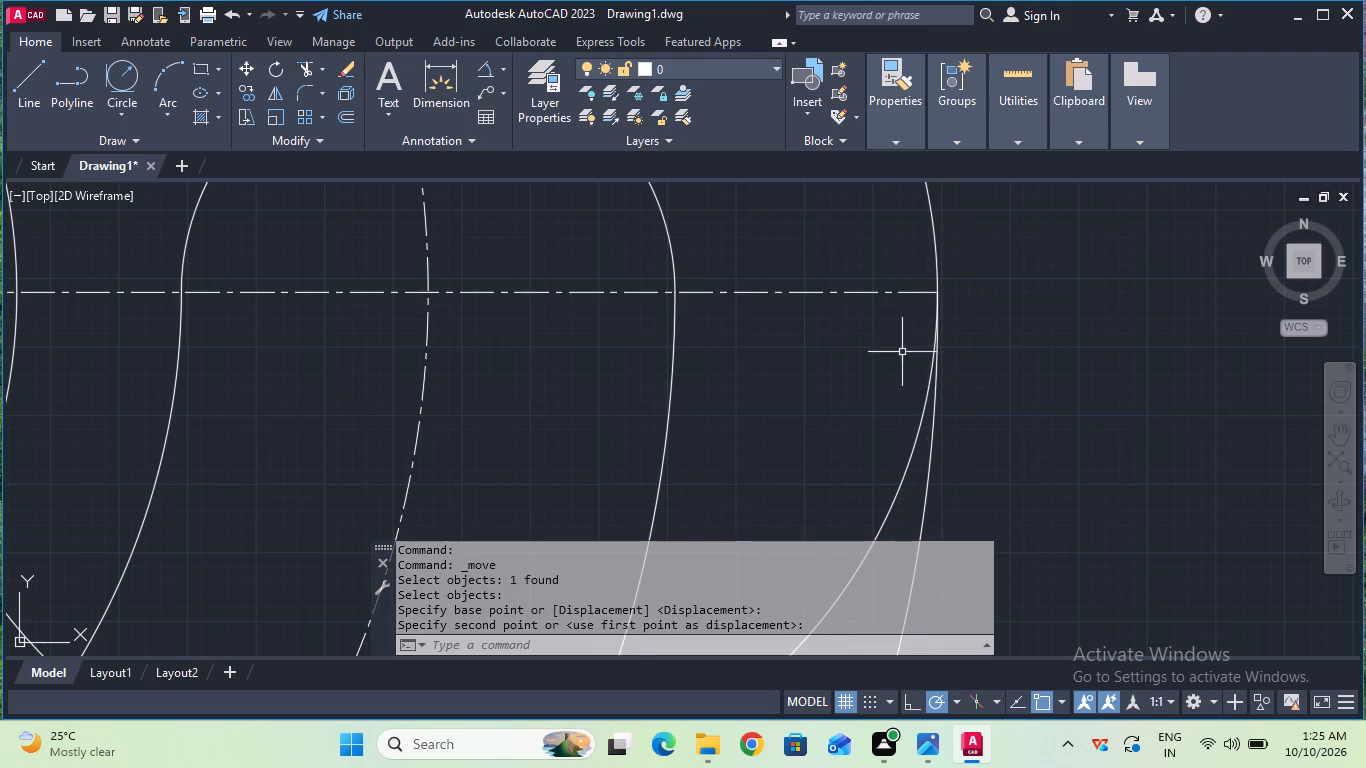
# Move the left 19 mm radius circle from its outermost quadrant point to the horizontal centerline's left end on the 54 mm arc.
pyautogui.scroll(-4, 795, 344)
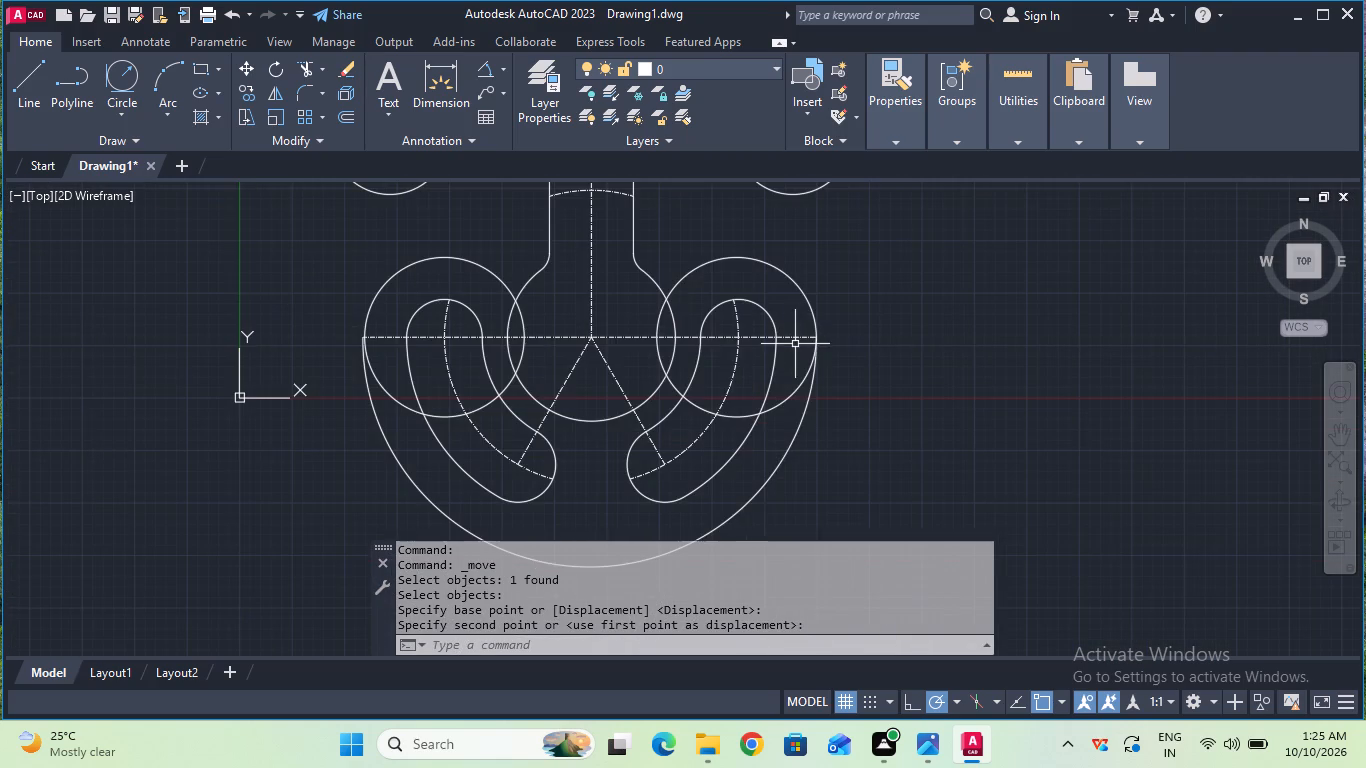
pyautogui.moveTo(426, 277); pyautogui.dragTo(616, 325, button='middle')
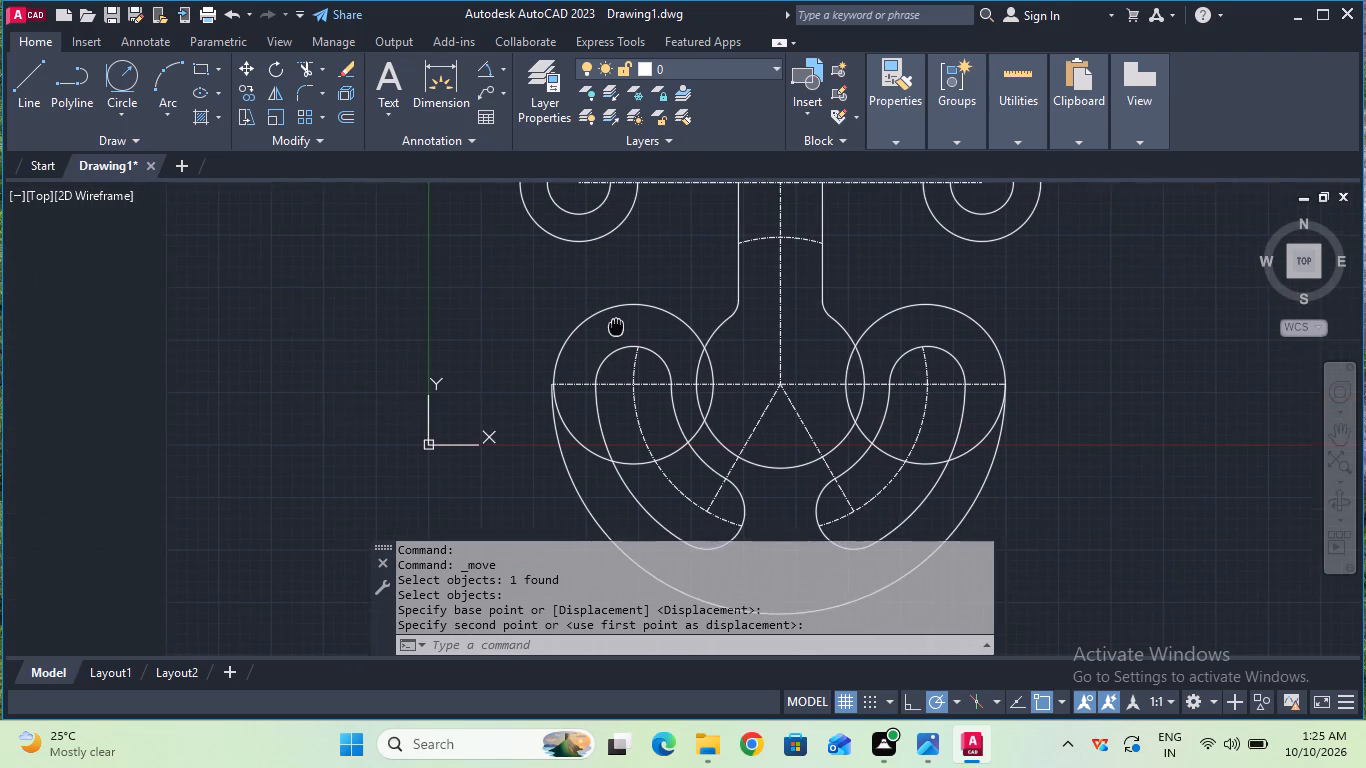
pyautogui.moveTo(616, 325); pyautogui.dragTo(619, 325, button='middle')
pyautogui.scroll(2, 619, 325)
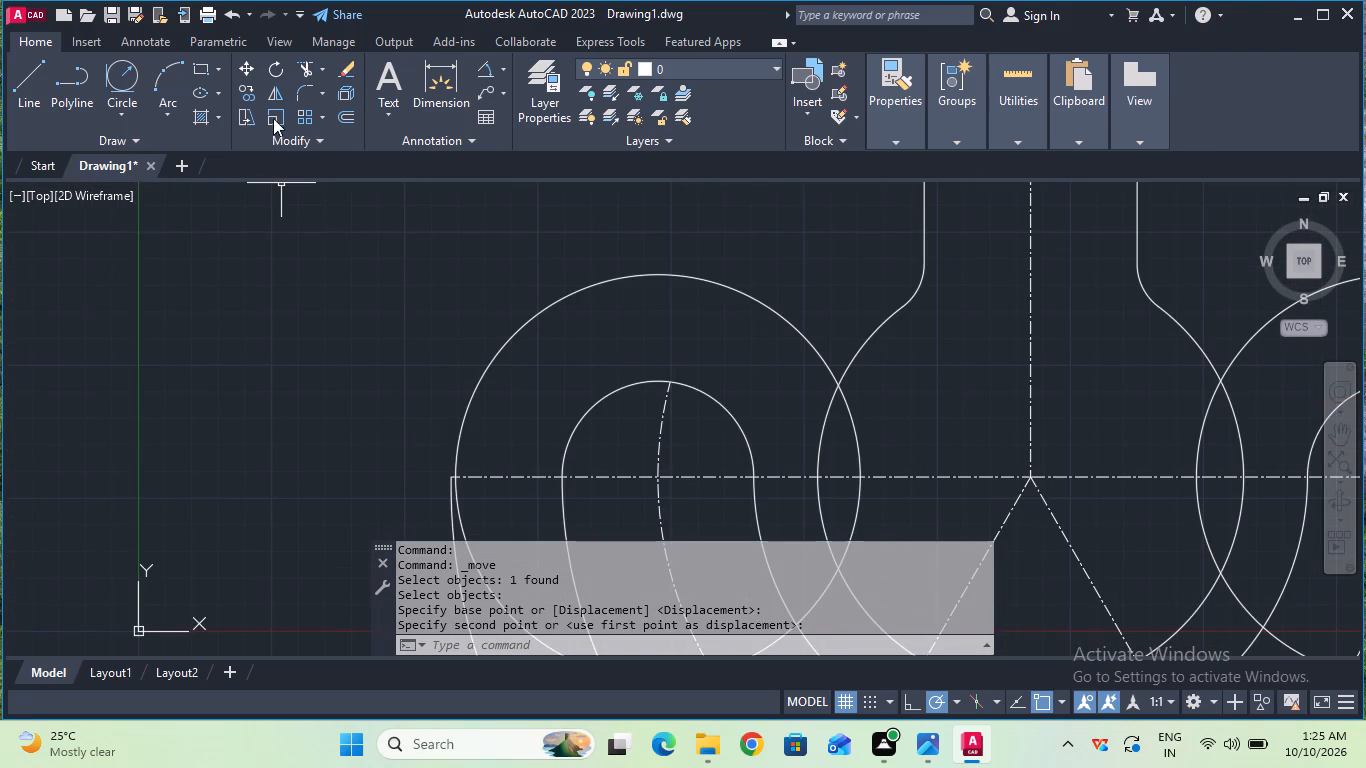
pyautogui.click(252, 65)
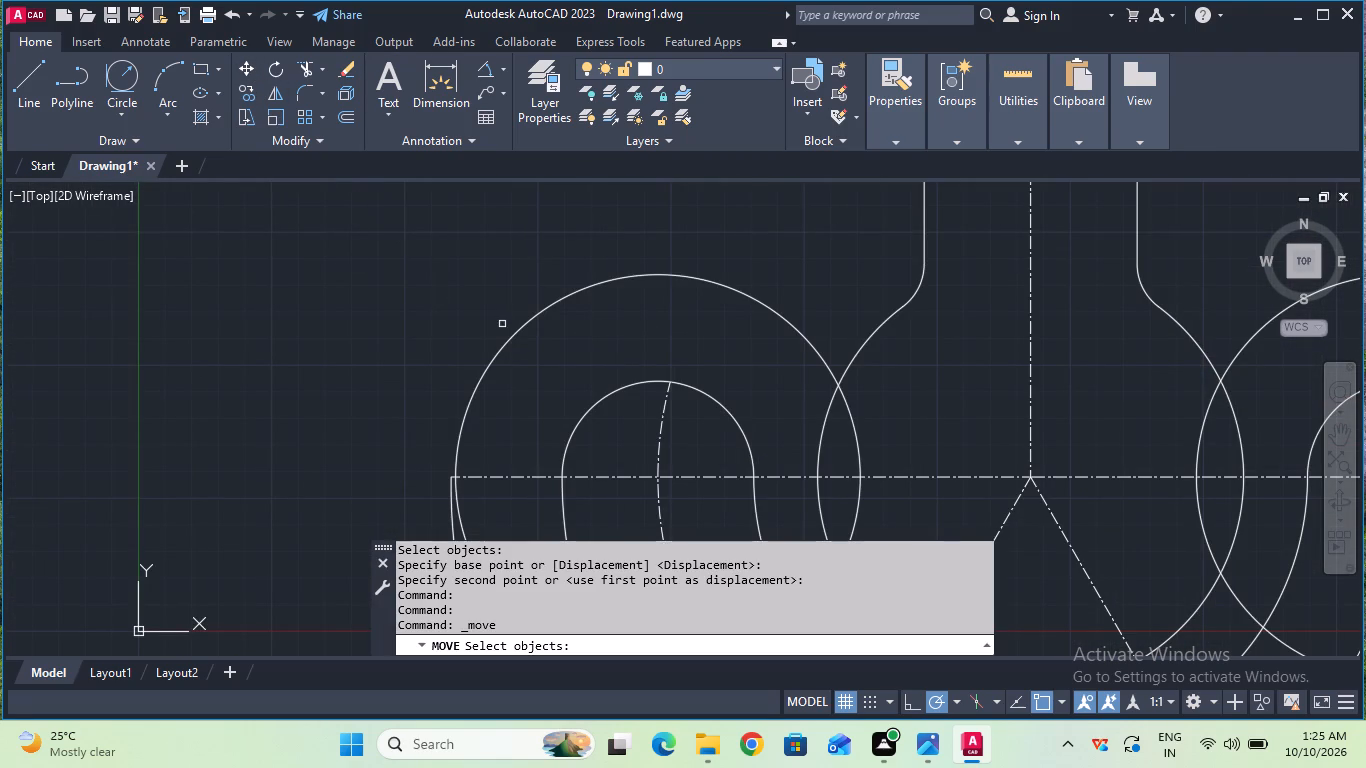
pyautogui.click(520, 328)
pyautogui.press('Return')
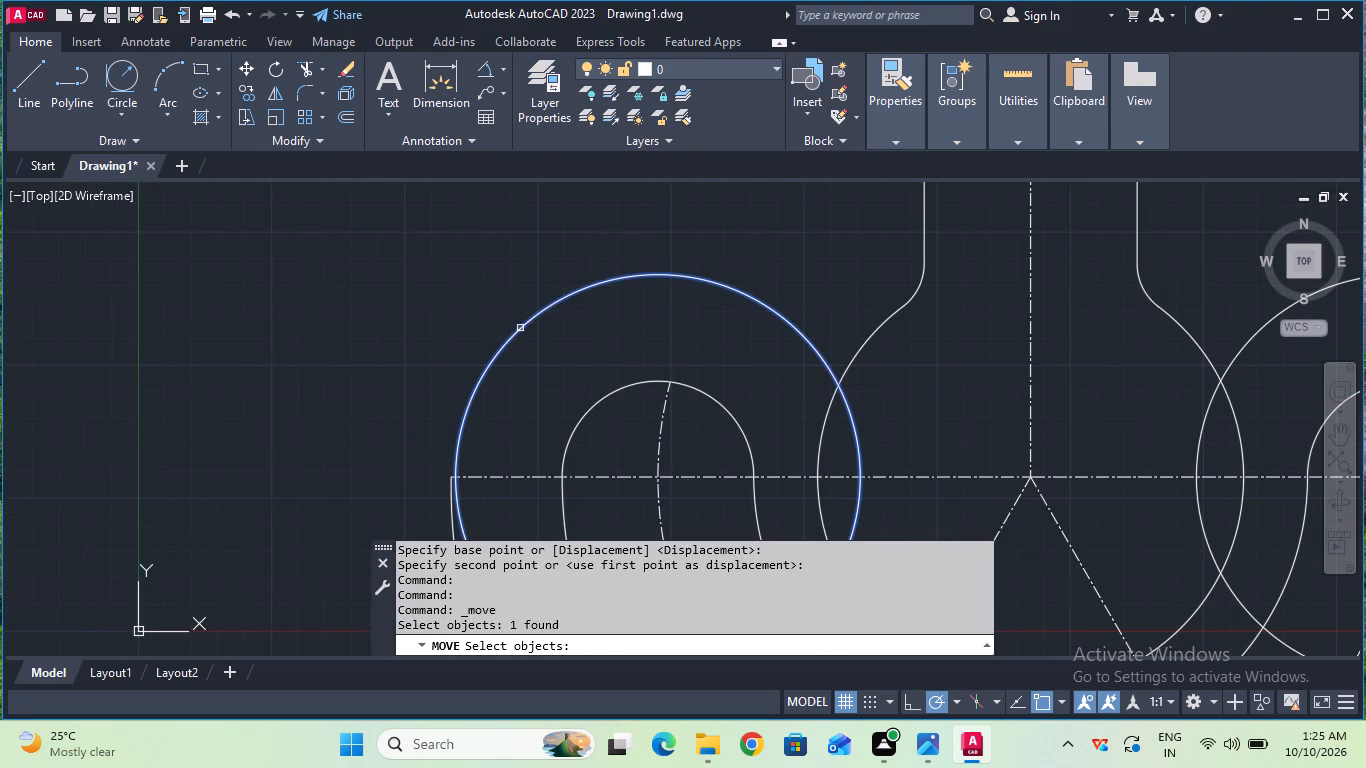
pyautogui.scroll(3, 471, 478)
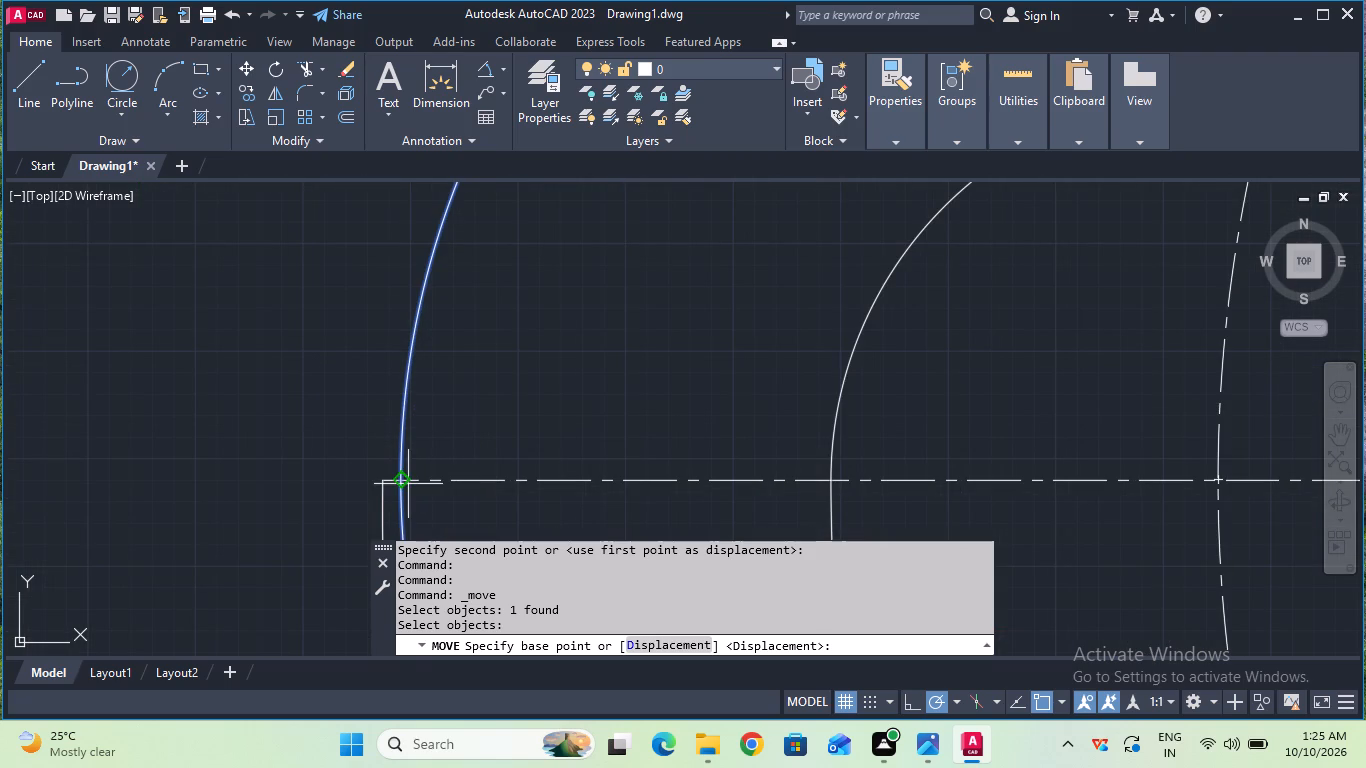
pyautogui.click(406, 485)
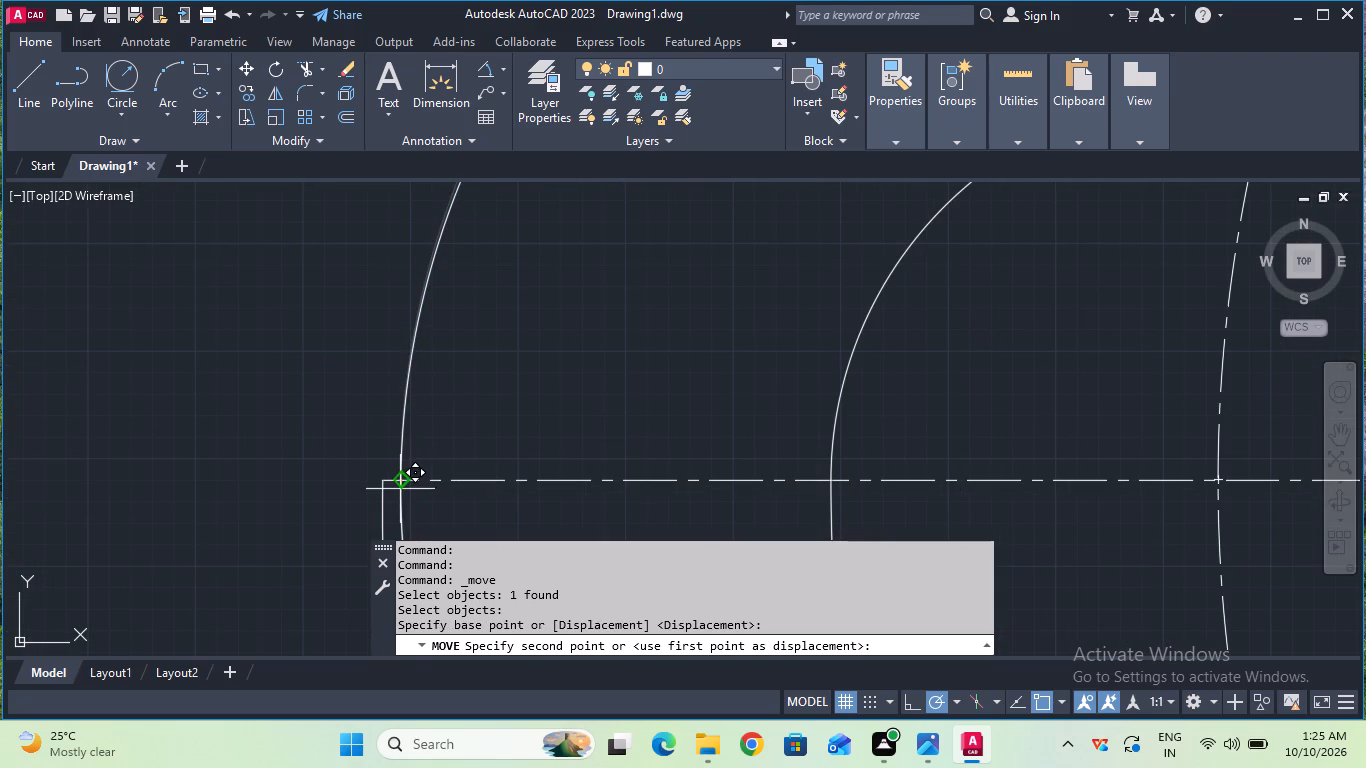
pyautogui.click(381, 485)
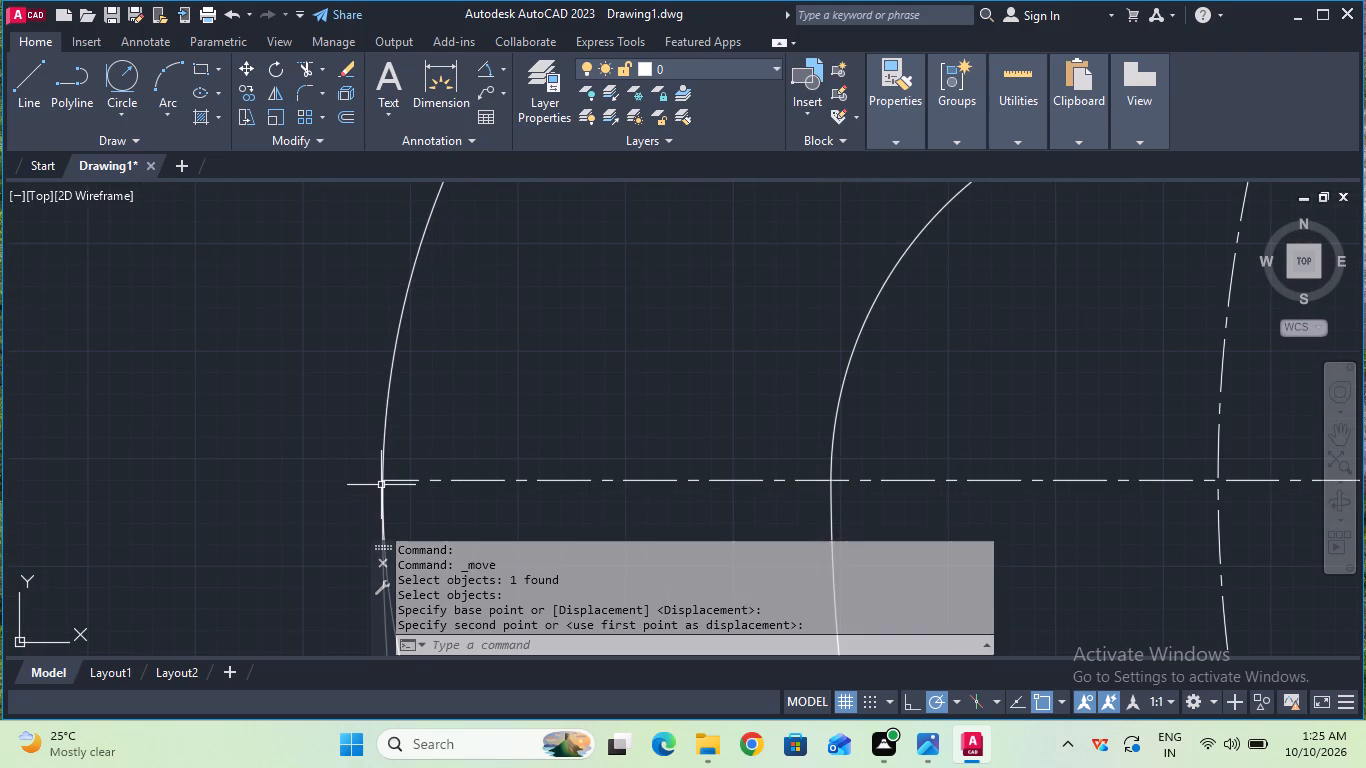
# Draw a 20 mm radius circle tangent to the left 19 mm radius circle and the left boss's outer circle.
pyautogui.scroll(-5, 424, 467)
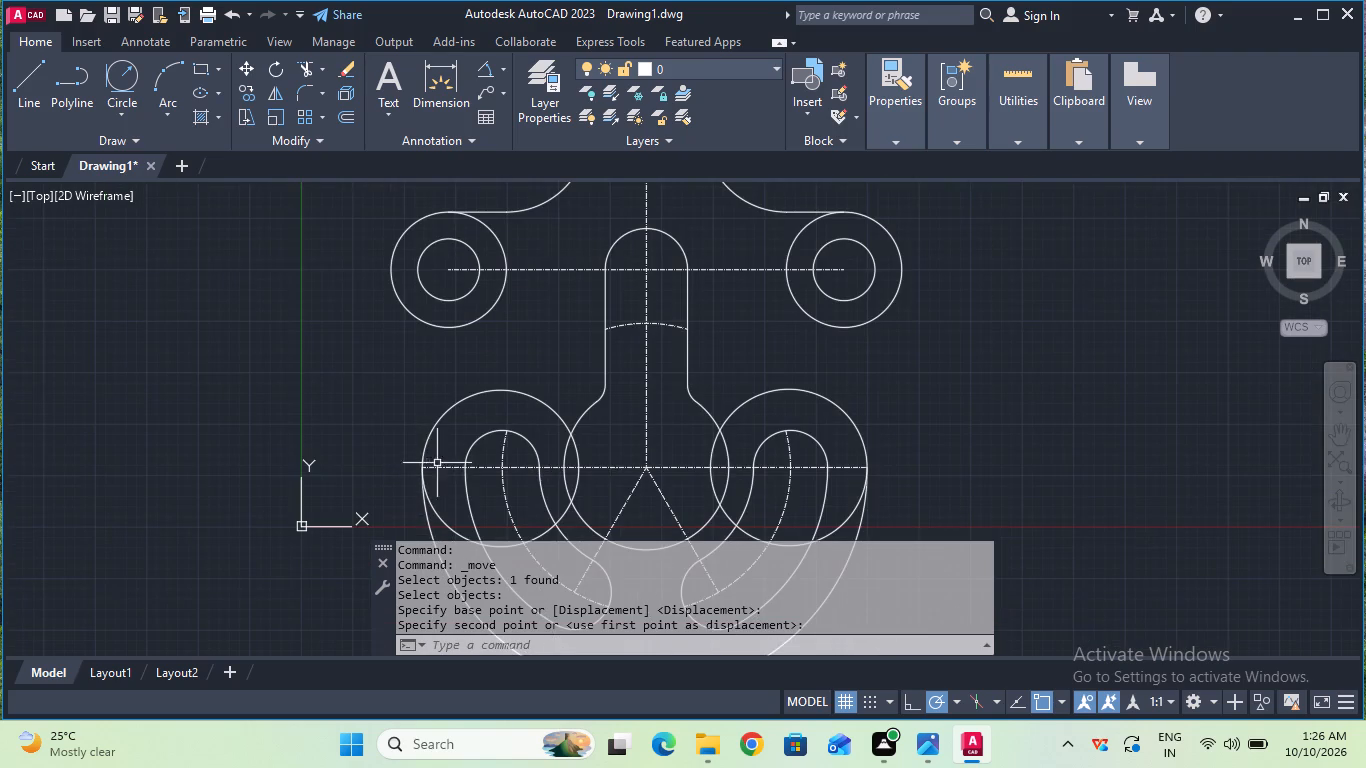
pyautogui.scroll(-1, 547, 455)
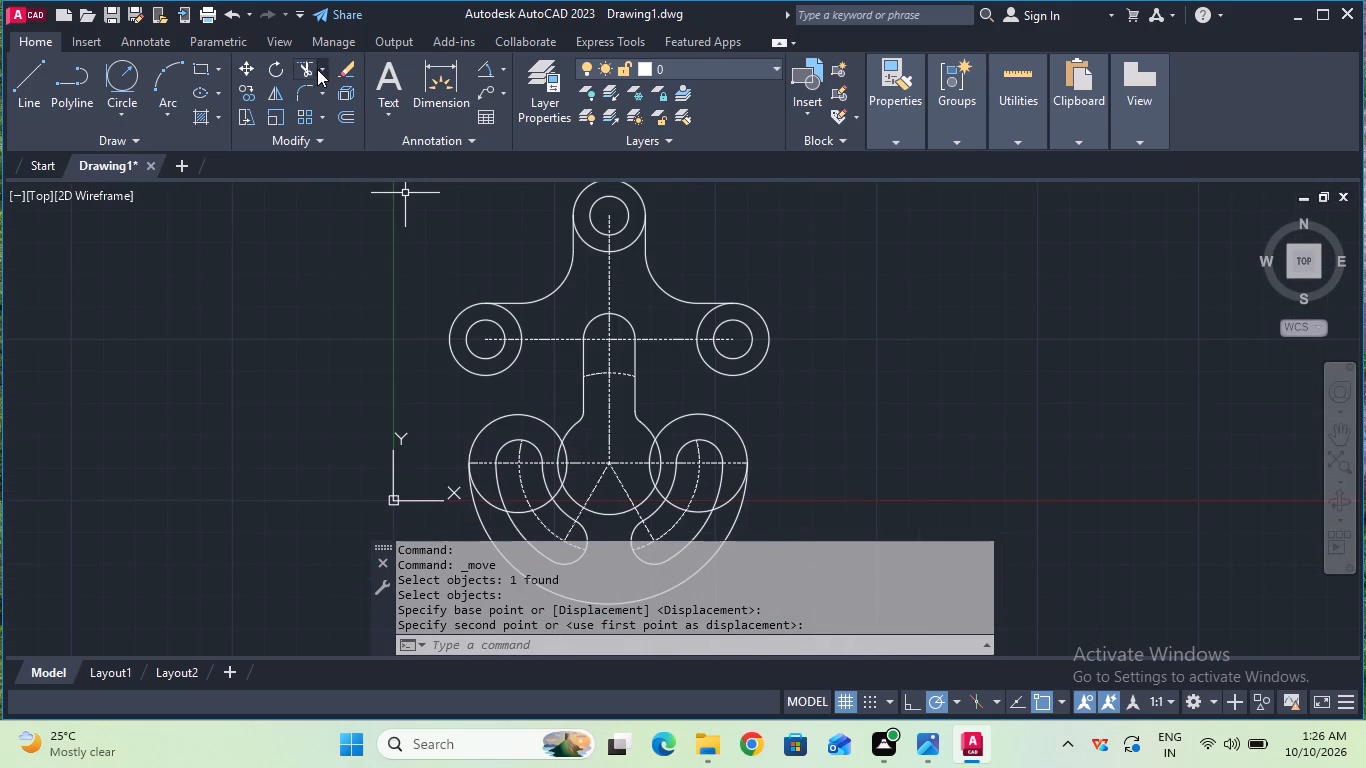
pyautogui.click(316, 69)
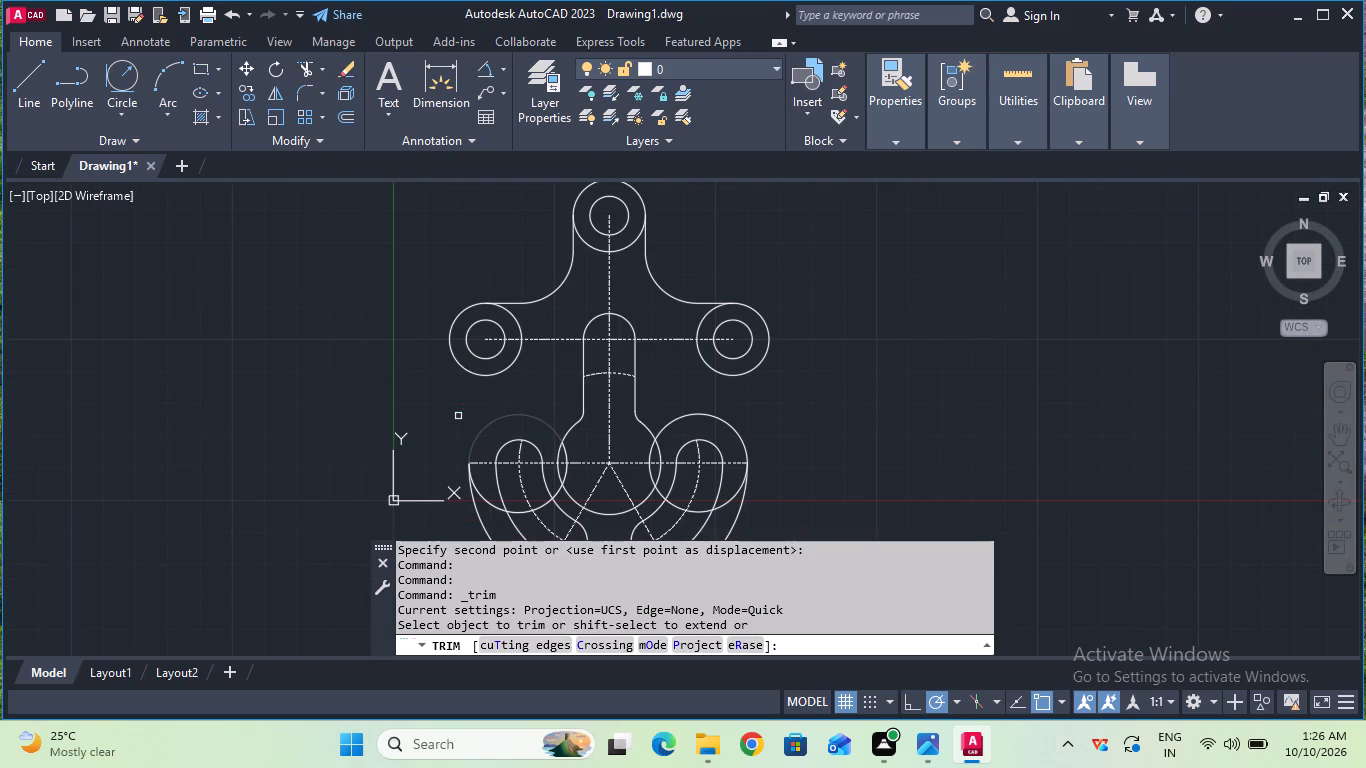
pyautogui.press('Escape')
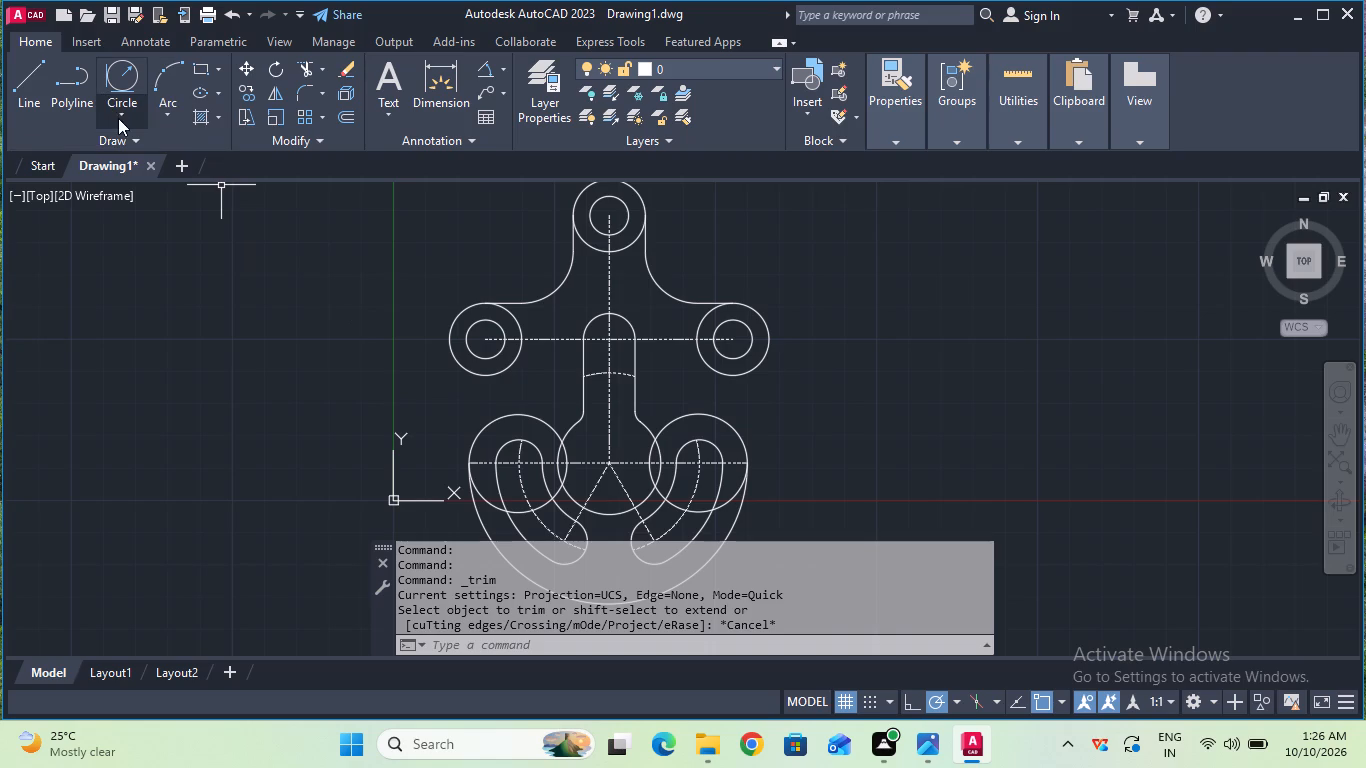
pyautogui.click(123, 112)
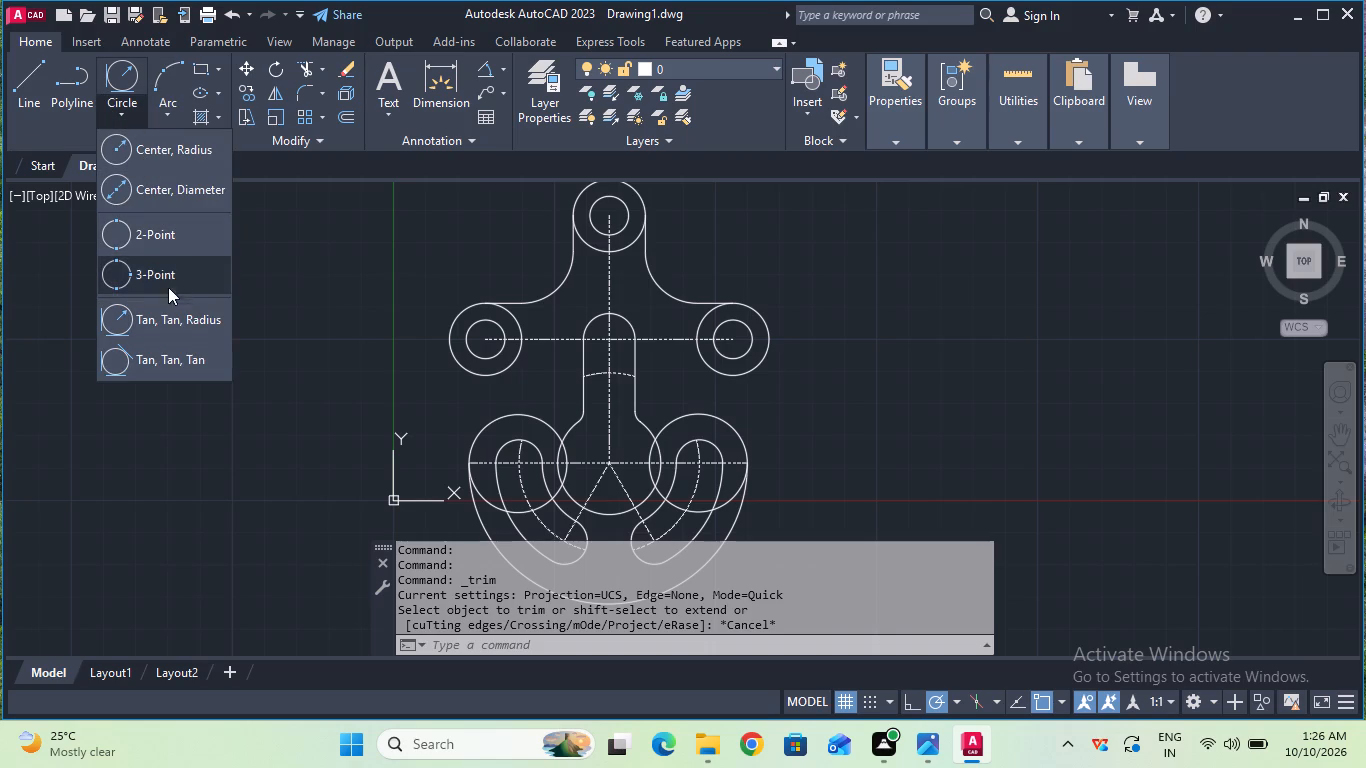
pyautogui.click(176, 311)
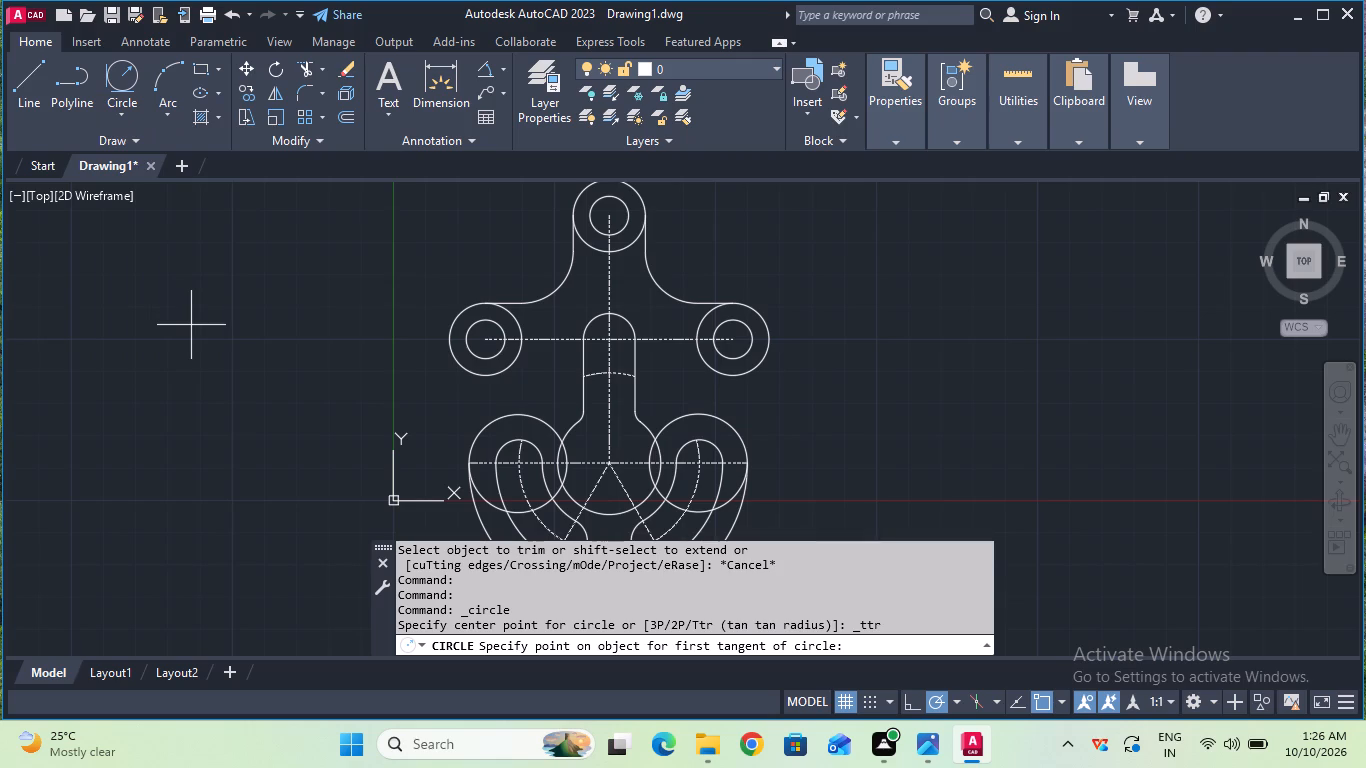
pyautogui.click(472, 434)
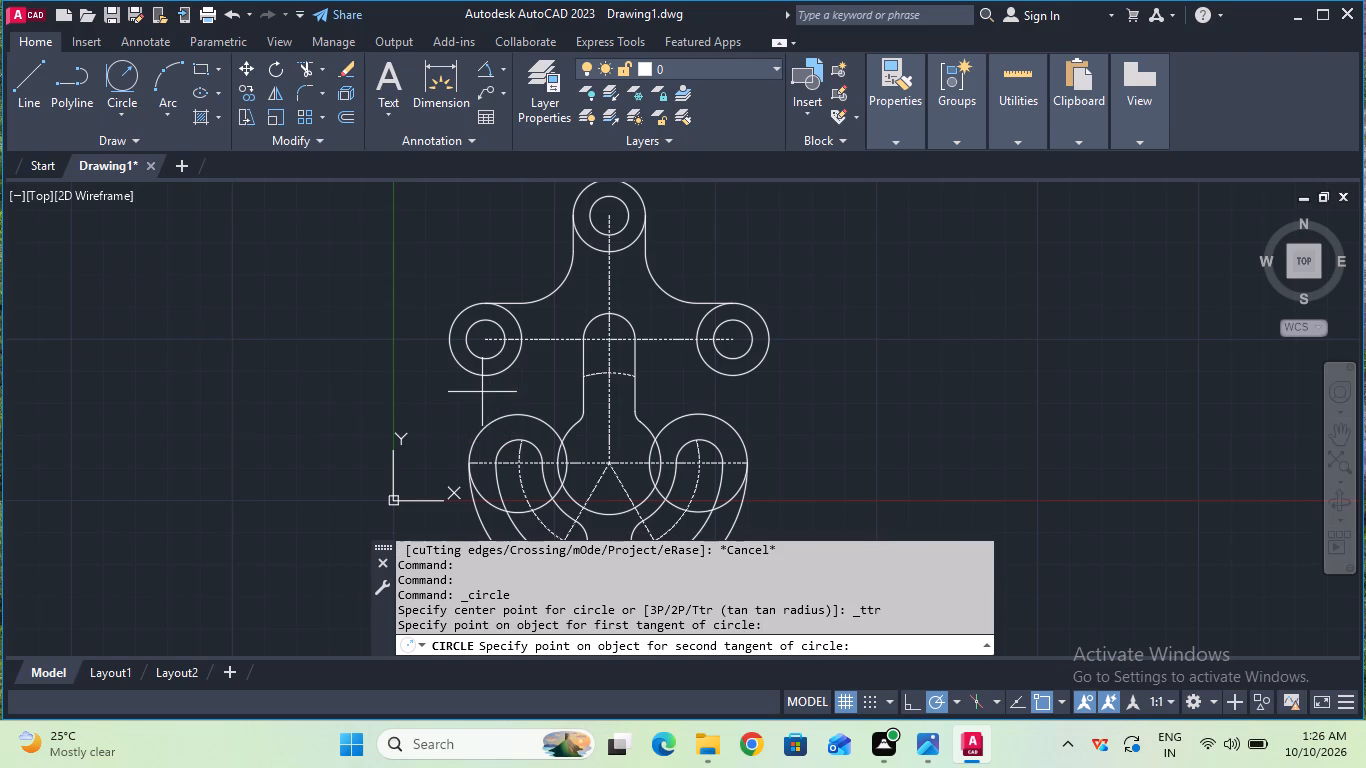
pyautogui.click(479, 377)
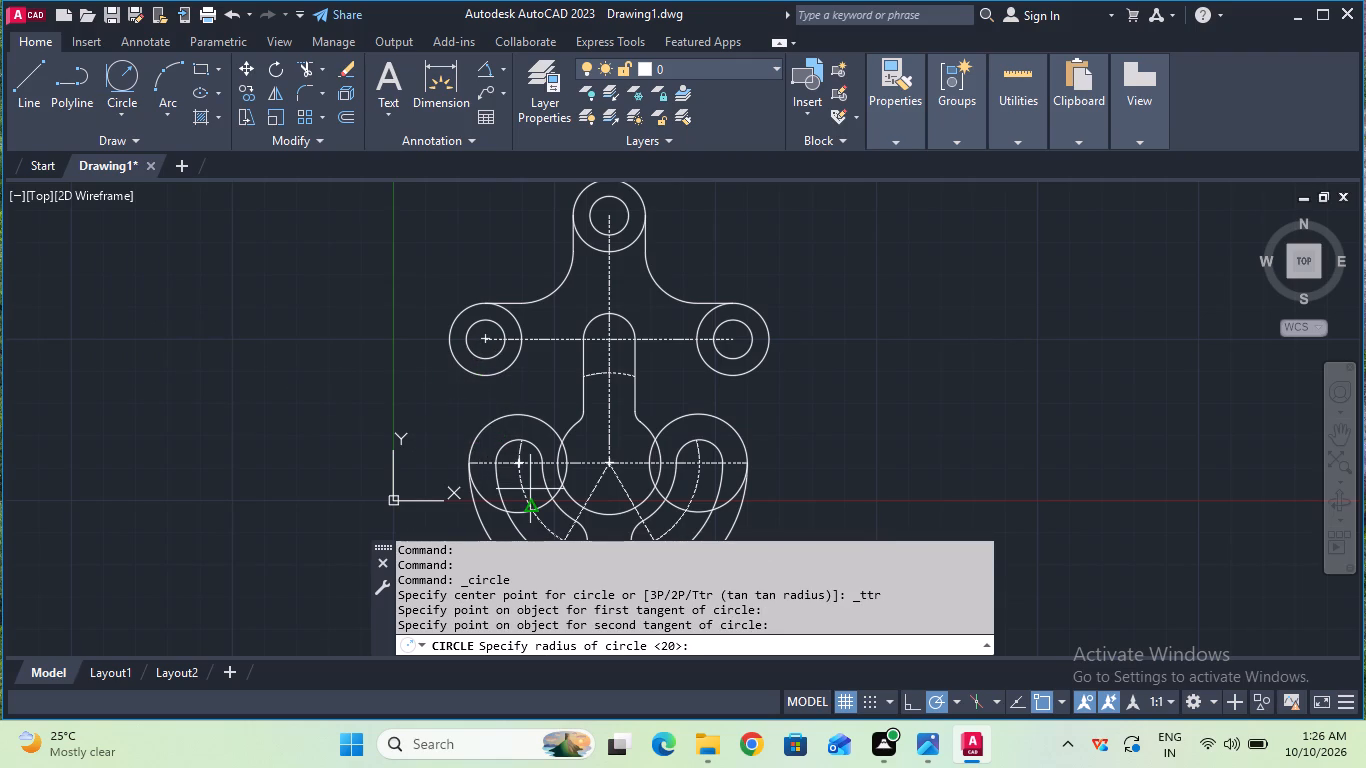
pyautogui.press('2')
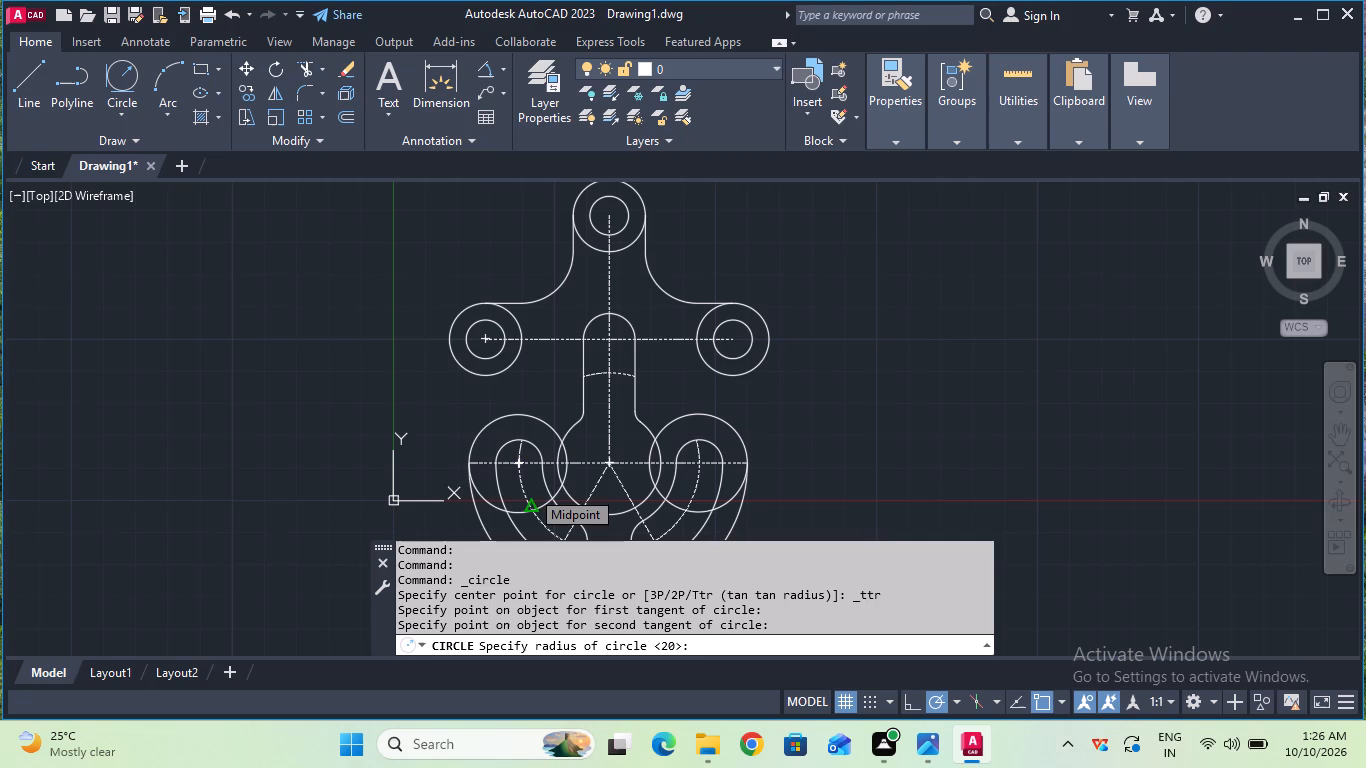
pyautogui.press('0')
pyautogui.press('Return')
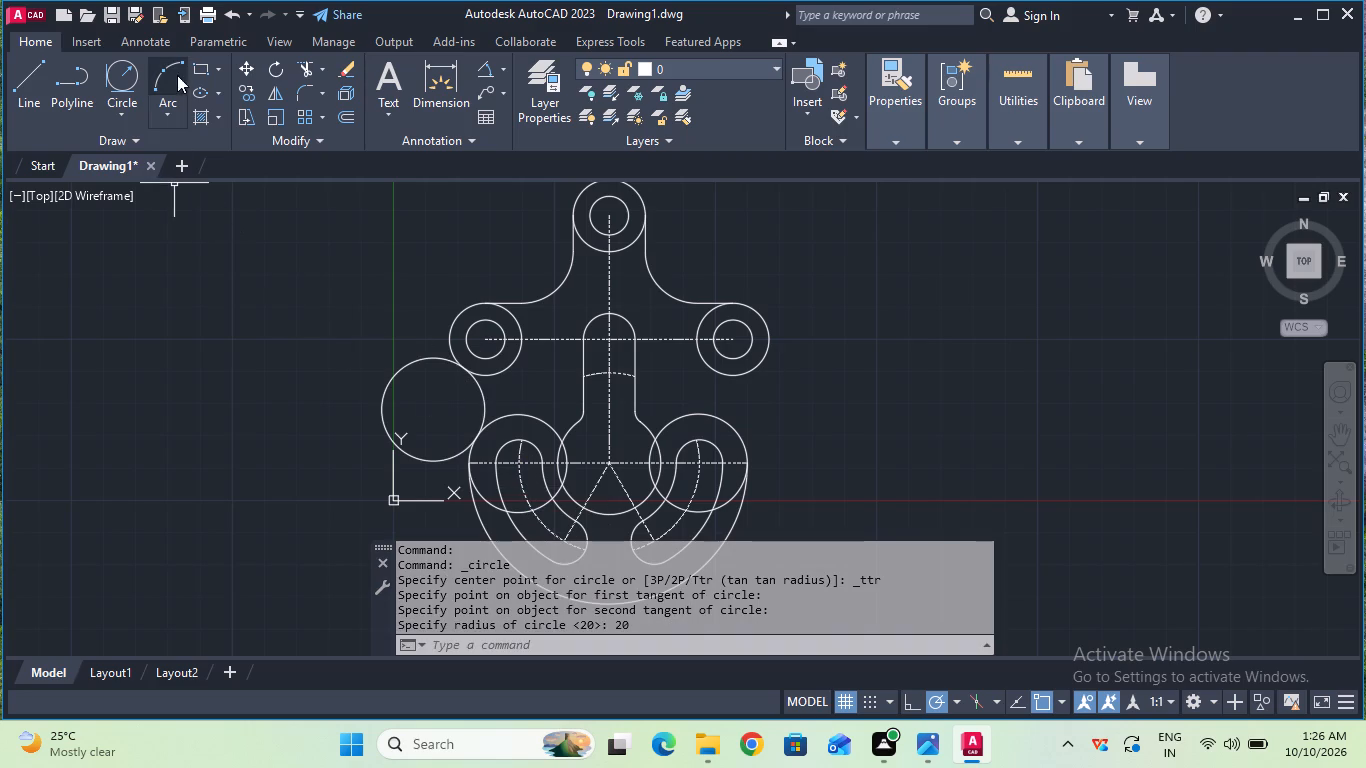
# Trim away the outer part of the left 20 mm radius tangent circle, leaving the blend arc beside the left boss.
pyautogui.click(297, 63)
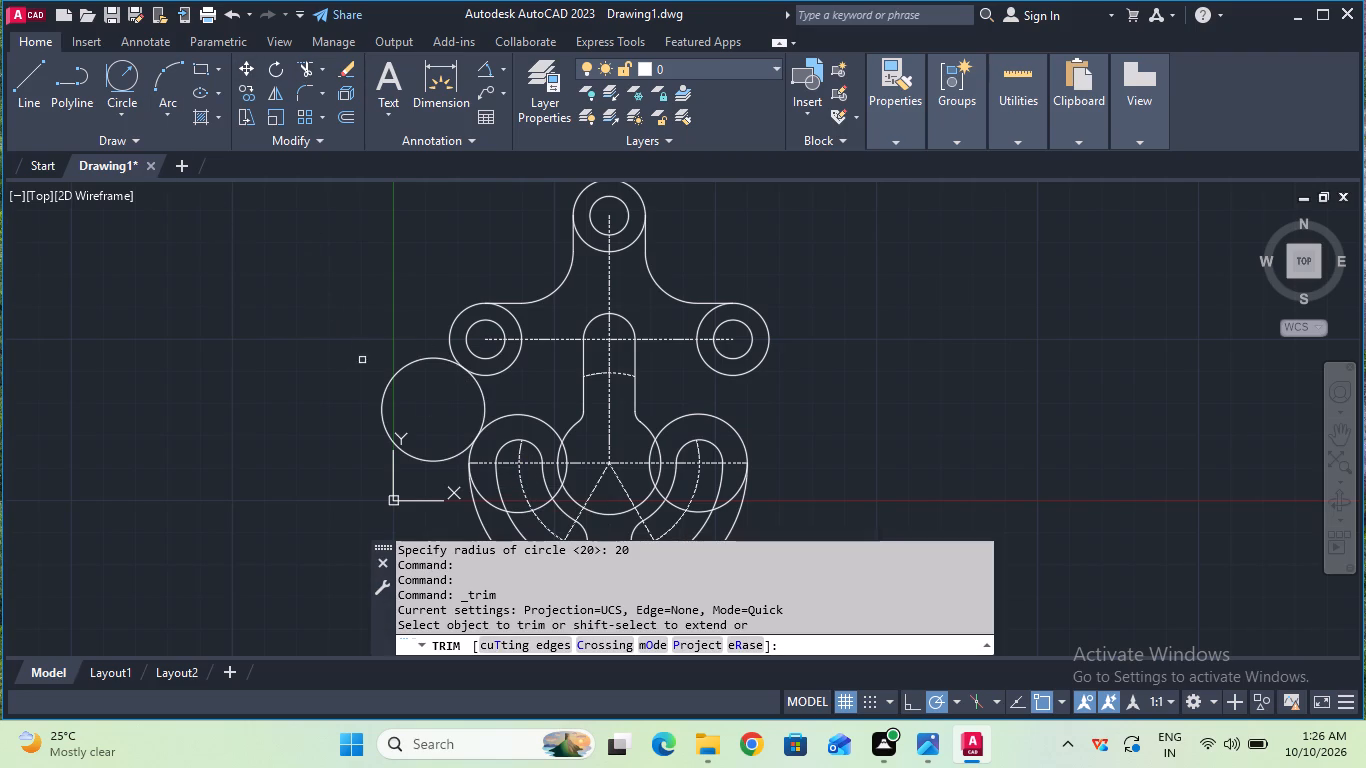
pyautogui.click(386, 382)
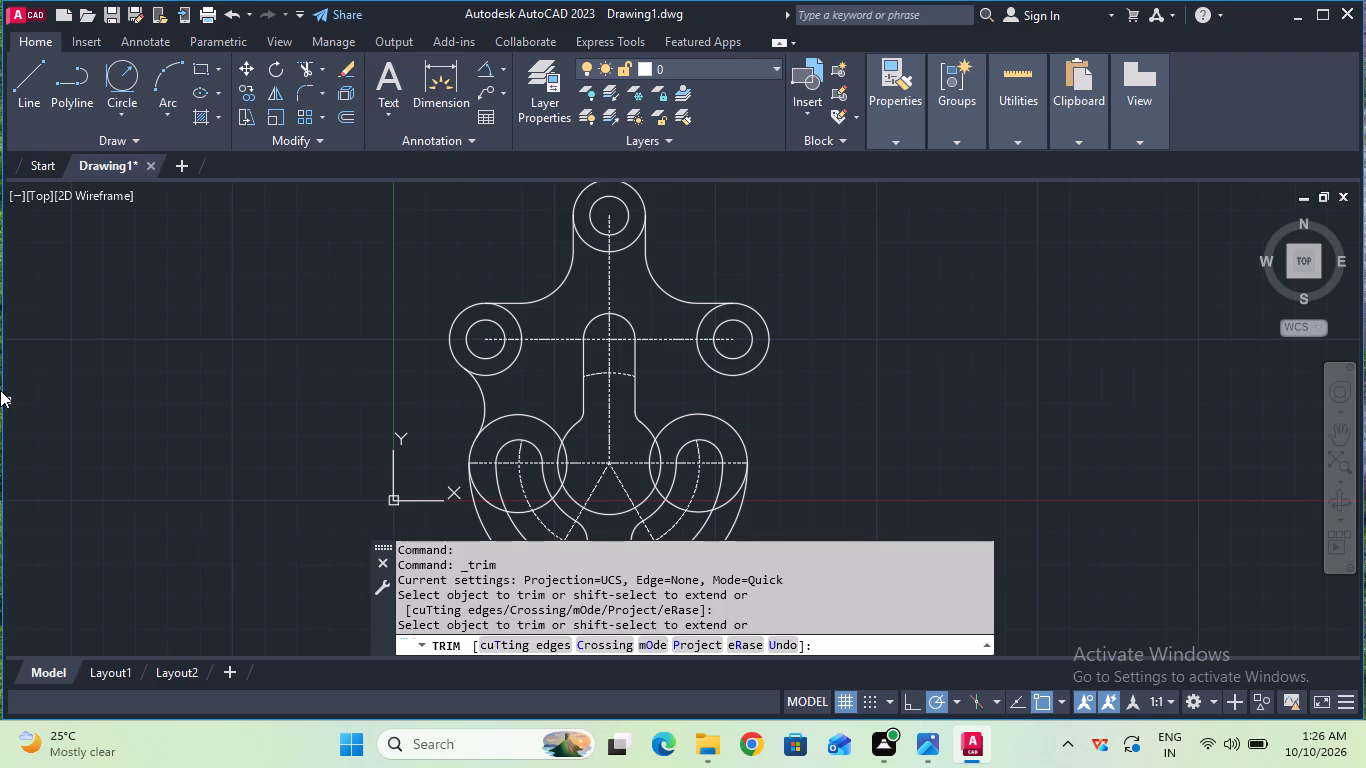
pyautogui.press('Escape')
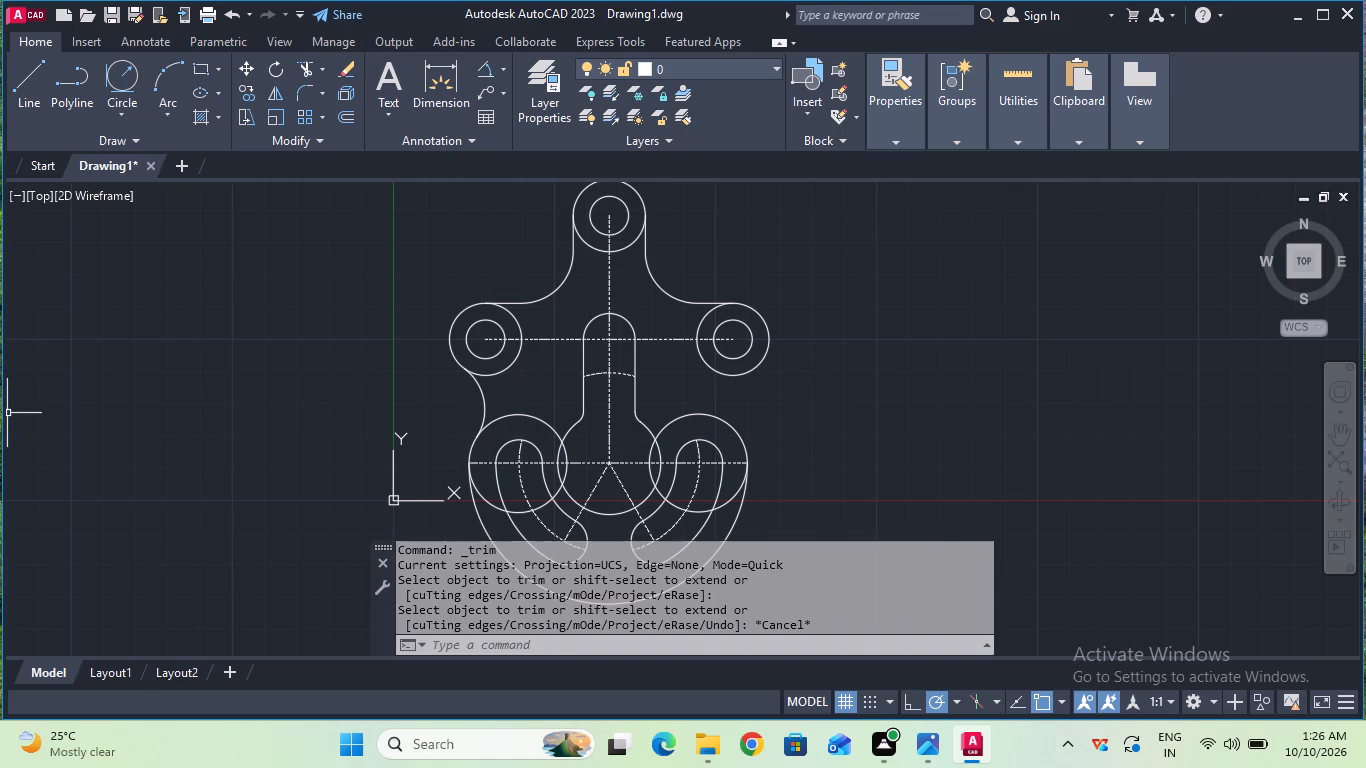
# Draw a 20 mm radius circle tangent to the right 19 mm radius circle and the right boss's outer circle.
pyautogui.click(112, 97)
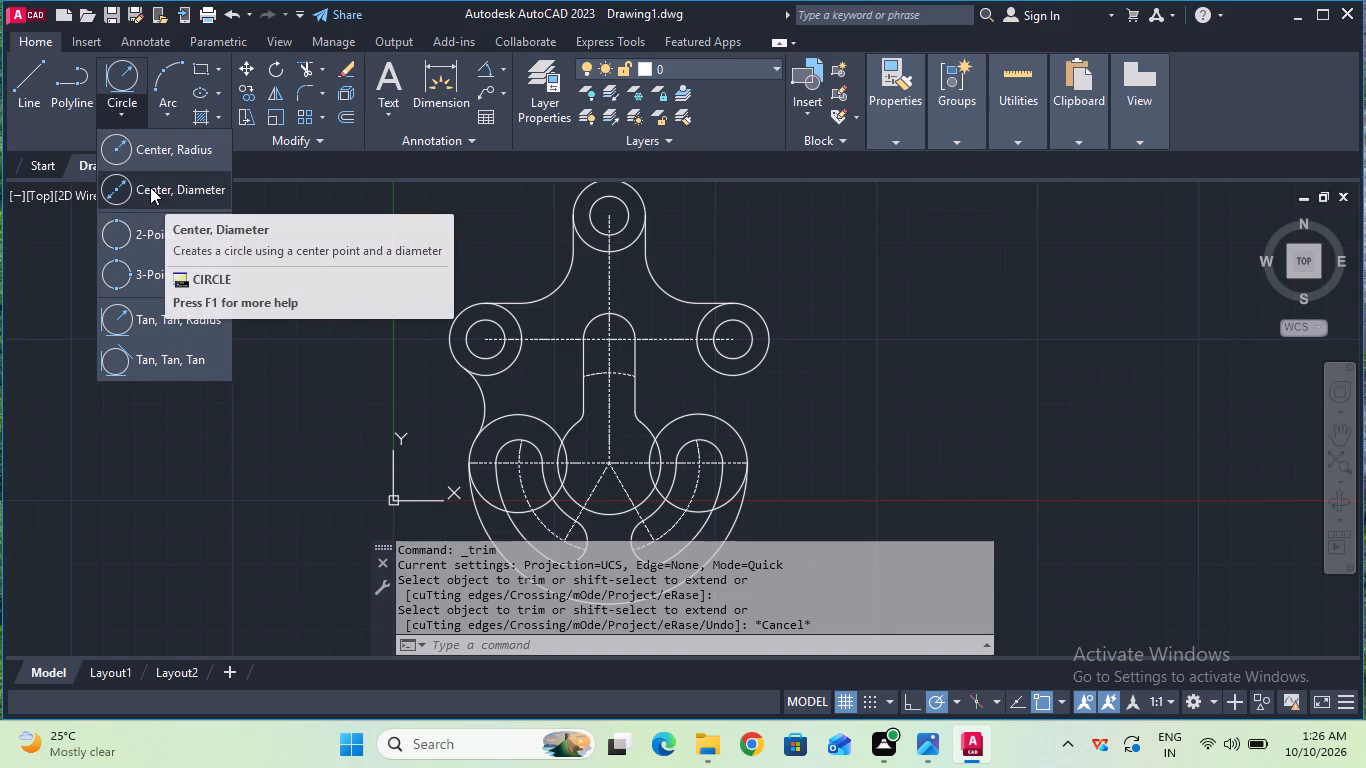
pyautogui.click(145, 325)
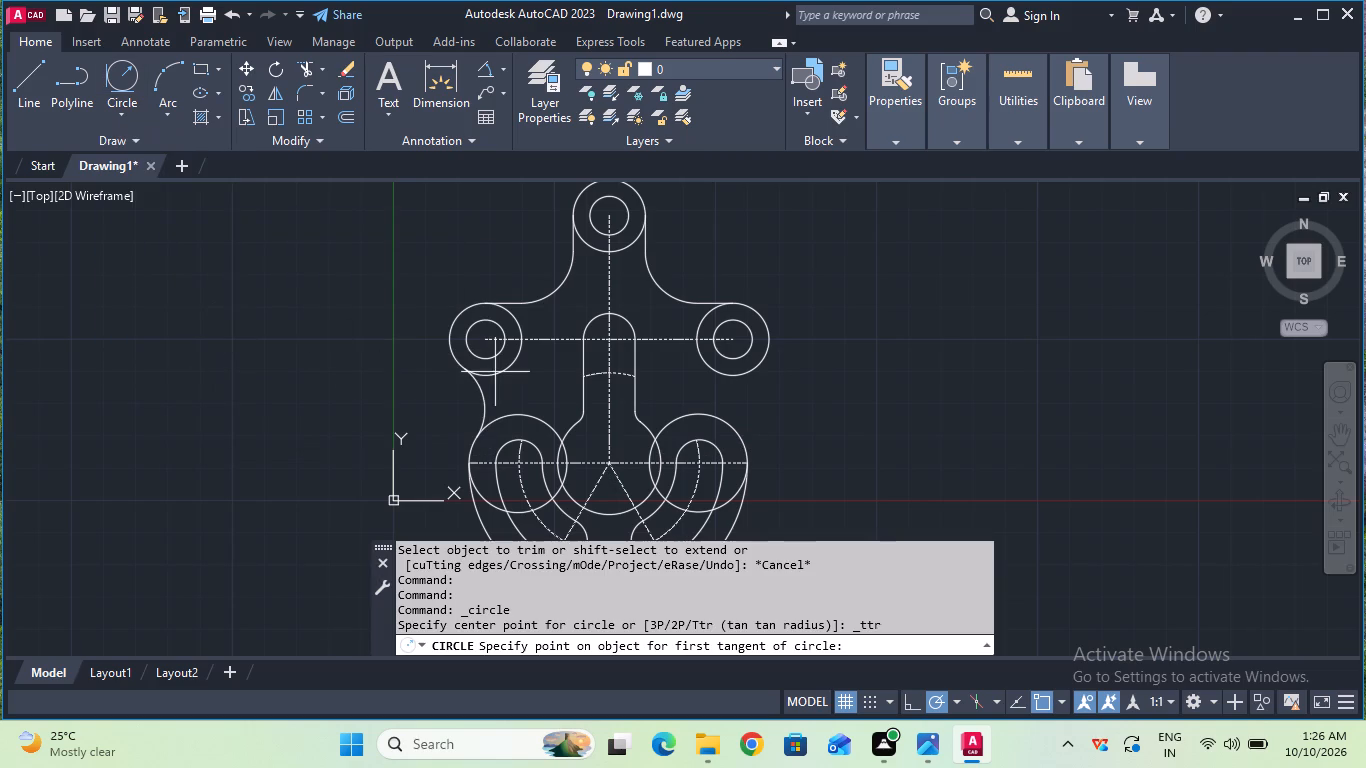
pyautogui.click(737, 429)
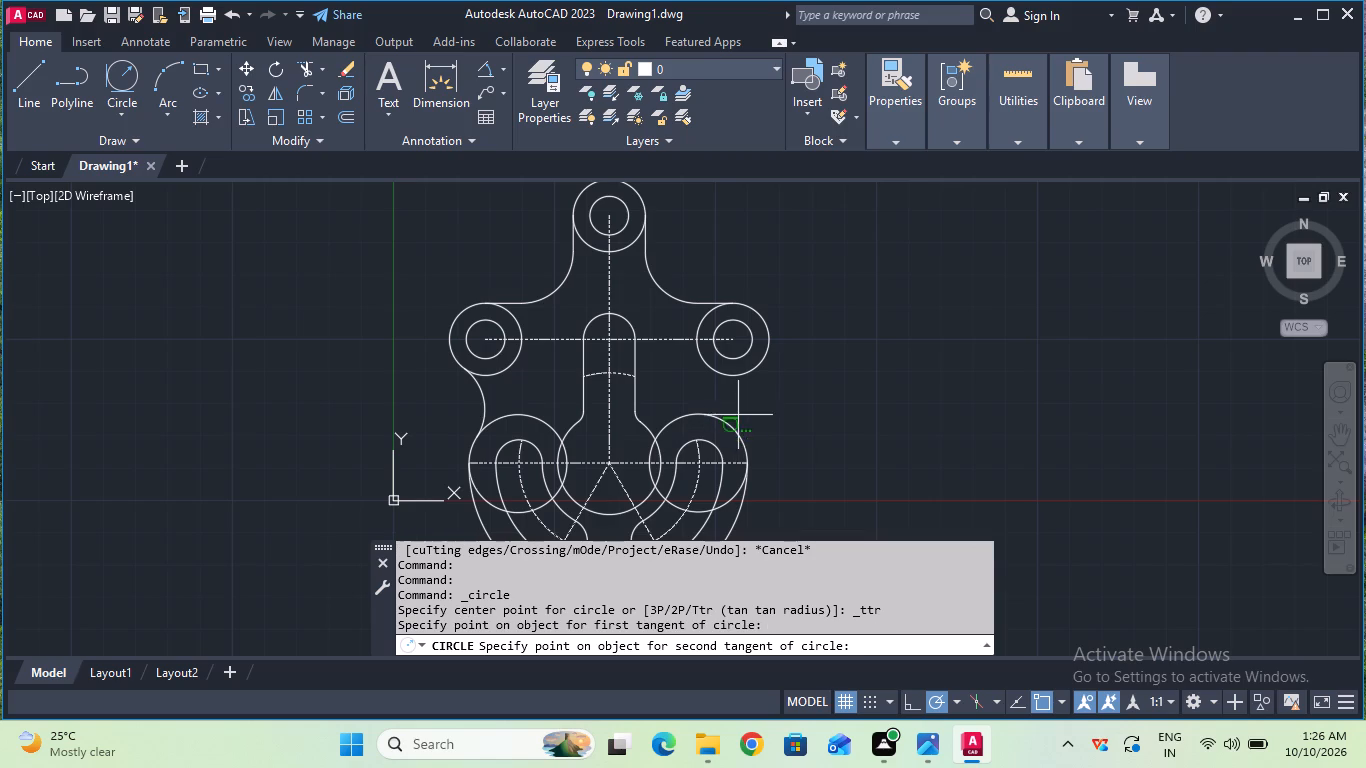
pyautogui.click(738, 376)
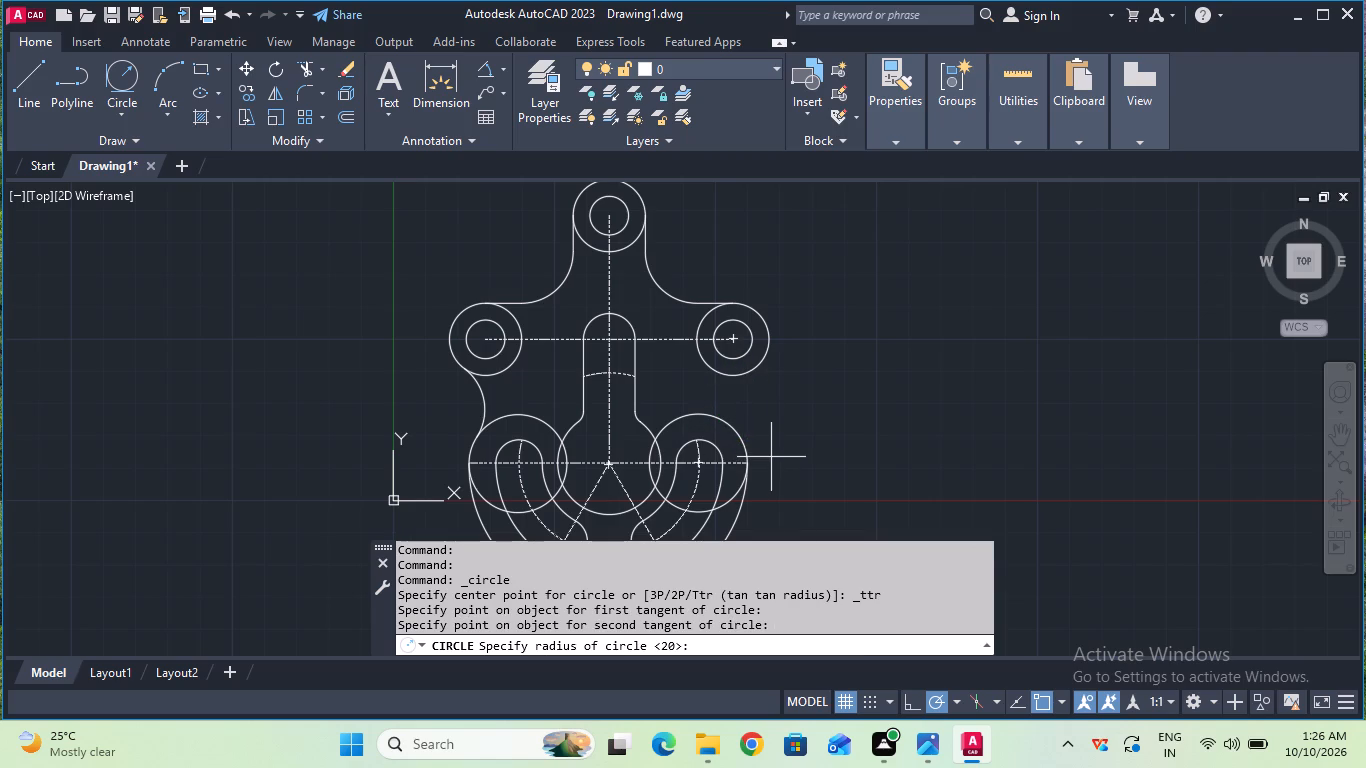
pyautogui.write('20')
pyautogui.press('Return')
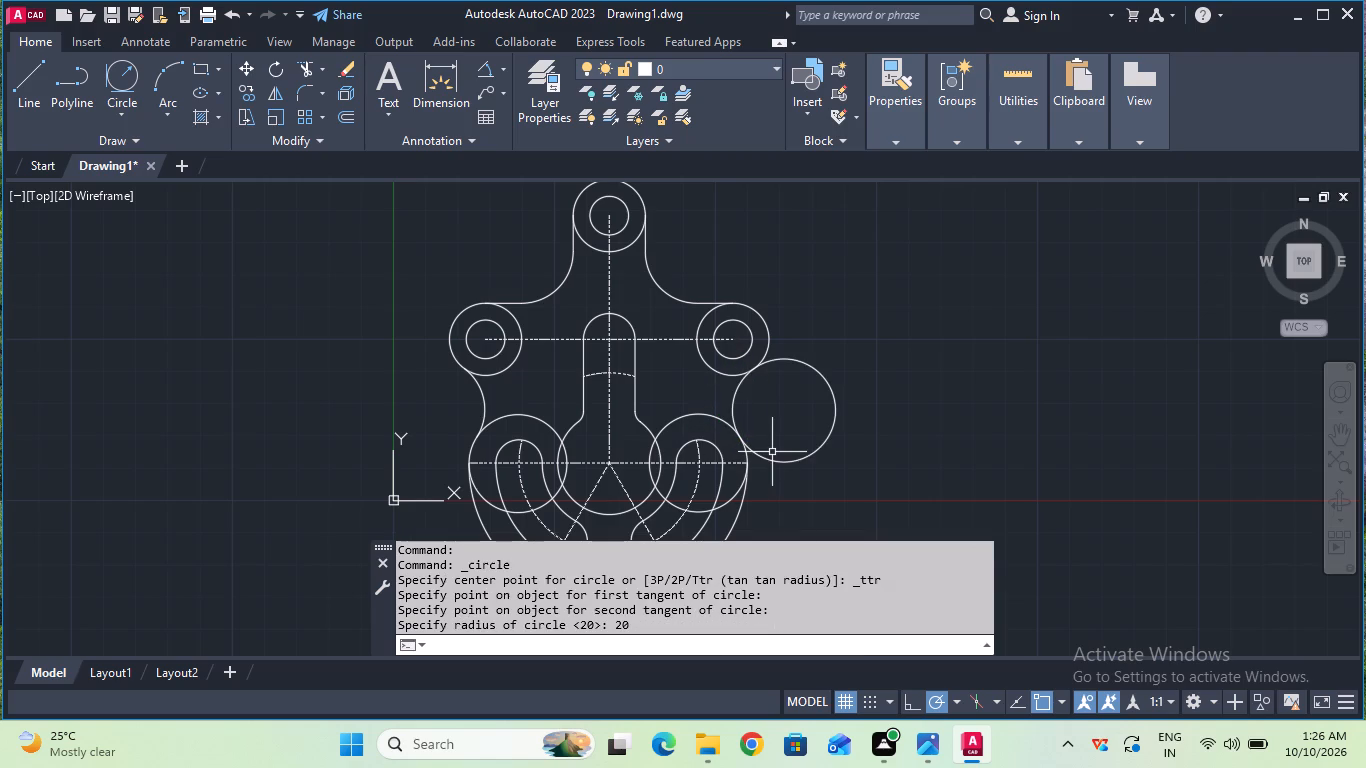
# Trim away the outer part of the right 20 mm radius tangent circle, leaving the blend arc beside the right boss.
pyautogui.click(302, 69)
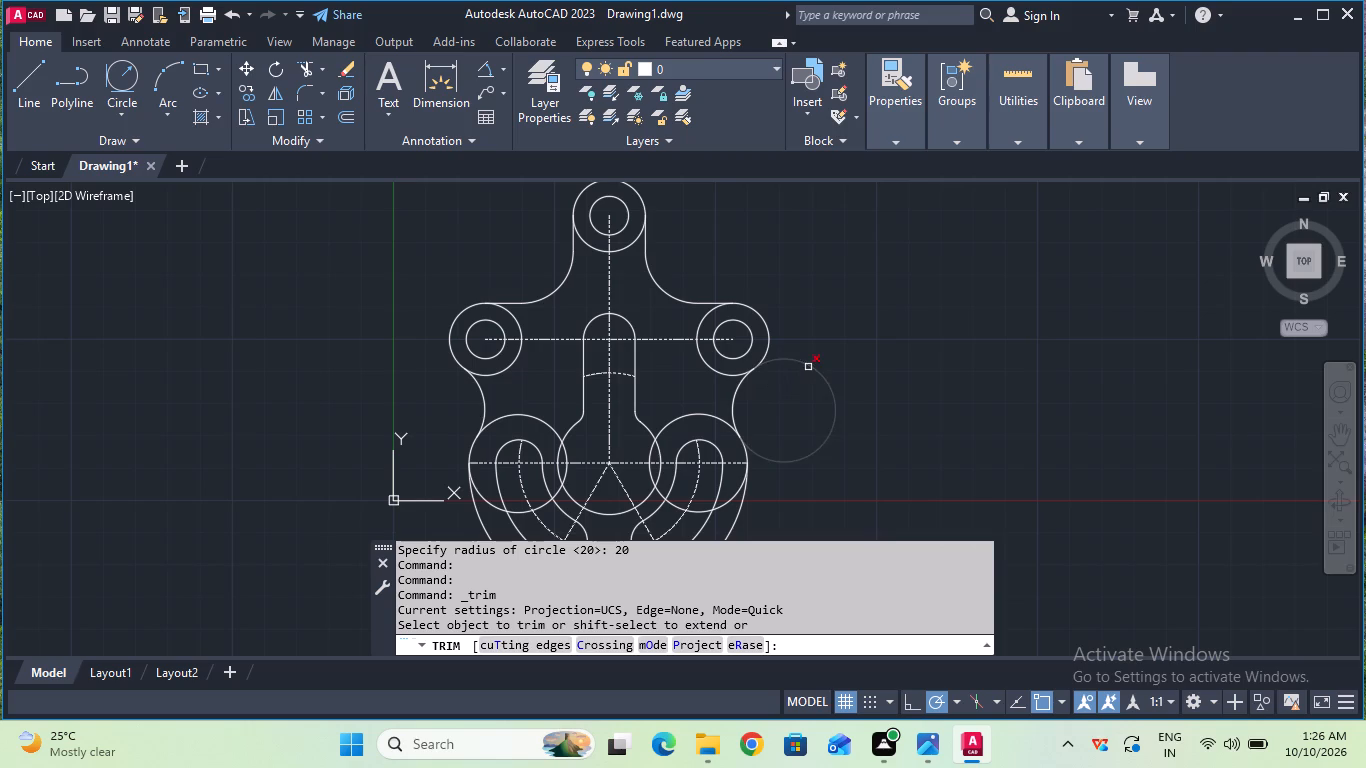
pyautogui.click(808, 367)
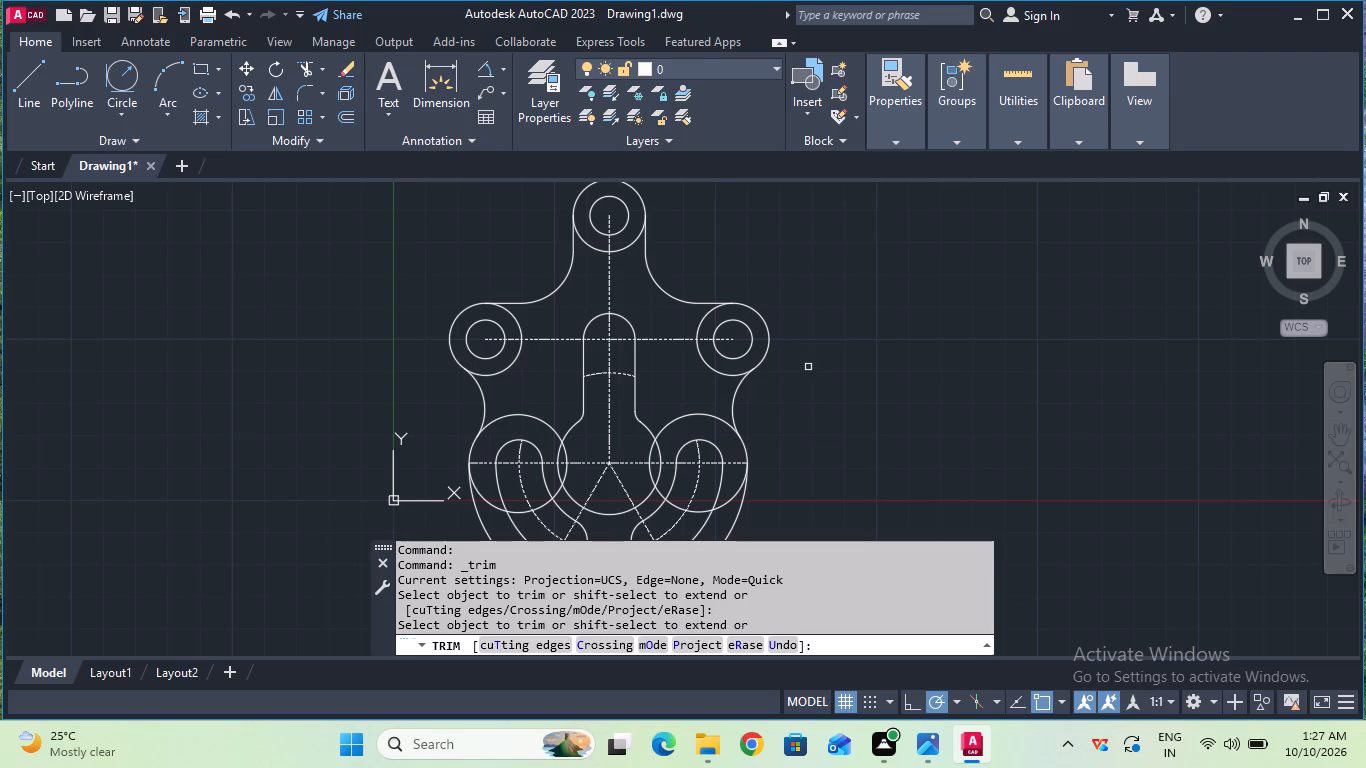
pyautogui.press('Escape')
# Trim away the parts of the left 19 mm radius circle inside the plate, keeping only its outer outline arc.
pyautogui.scroll(1, 614, 425)
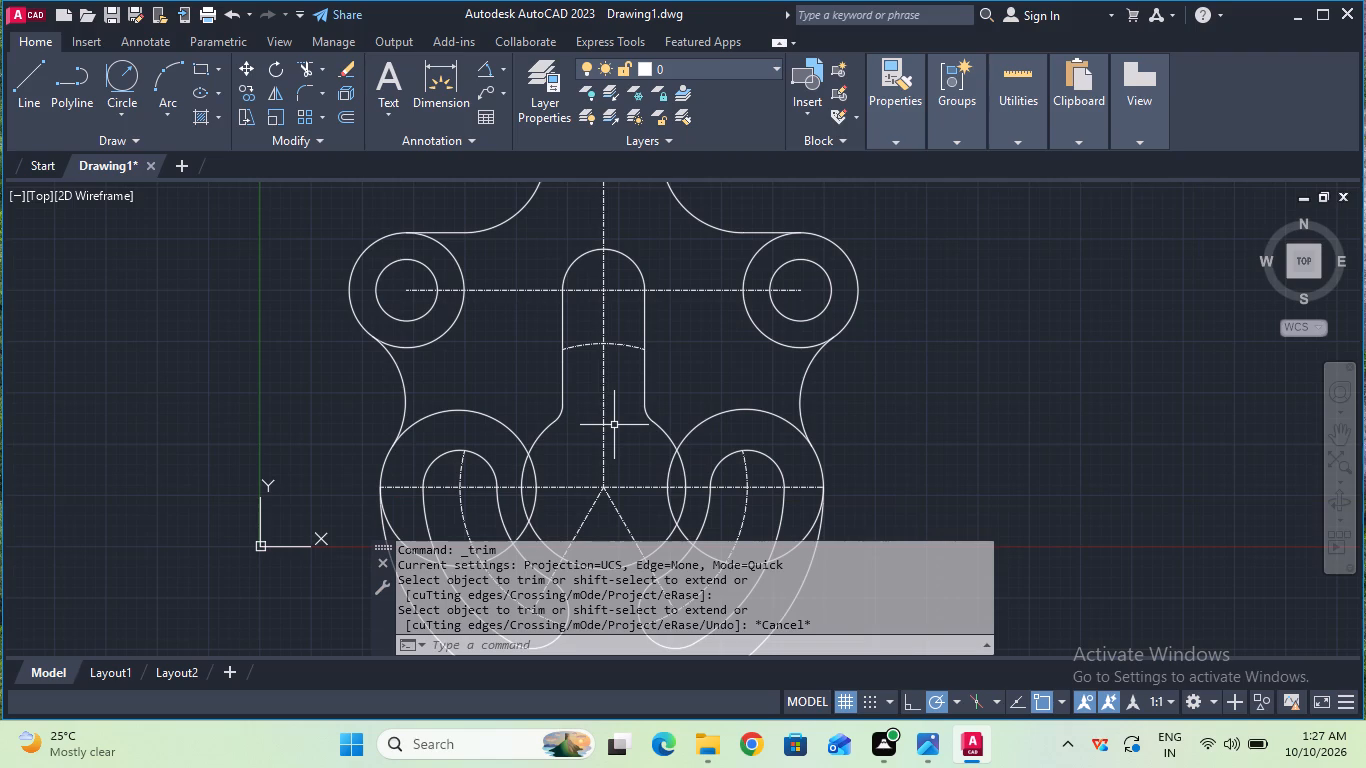
pyautogui.click(308, 71)
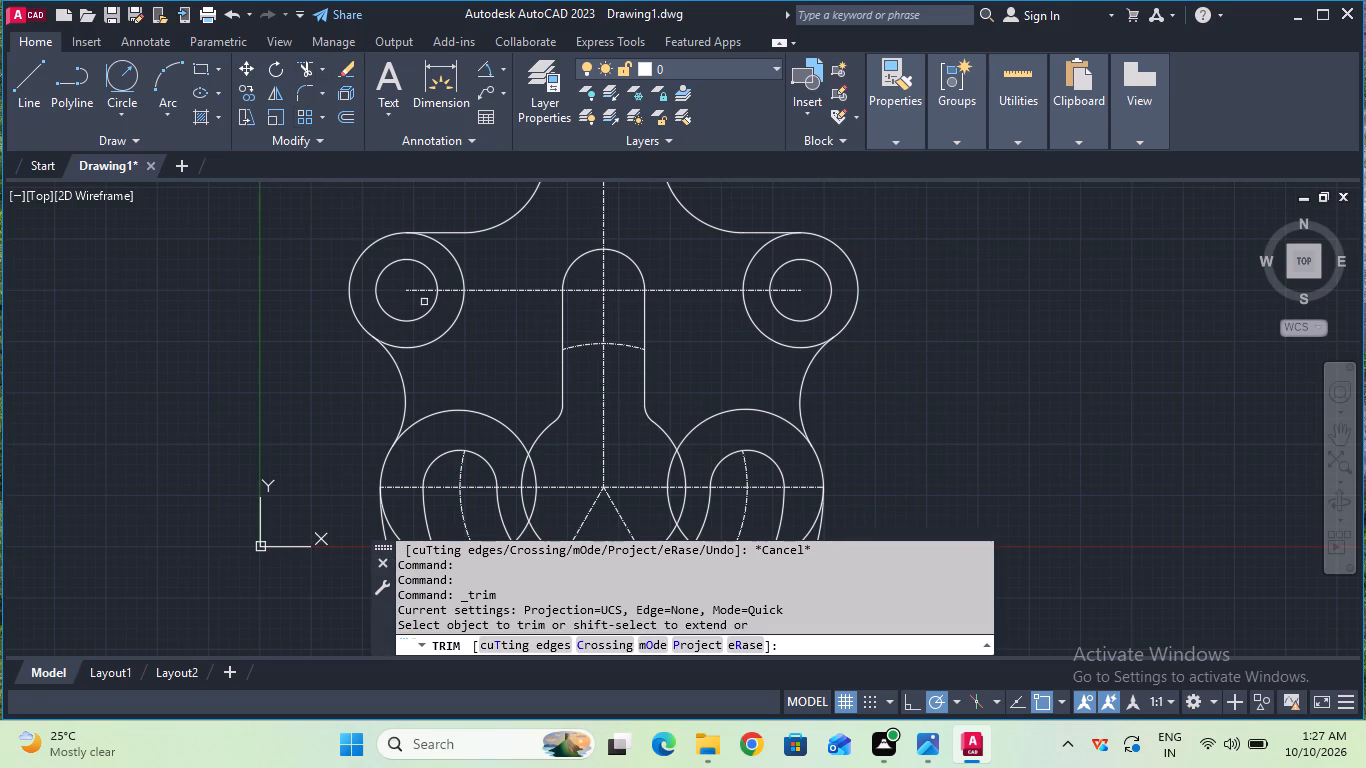
pyautogui.click(465, 407)
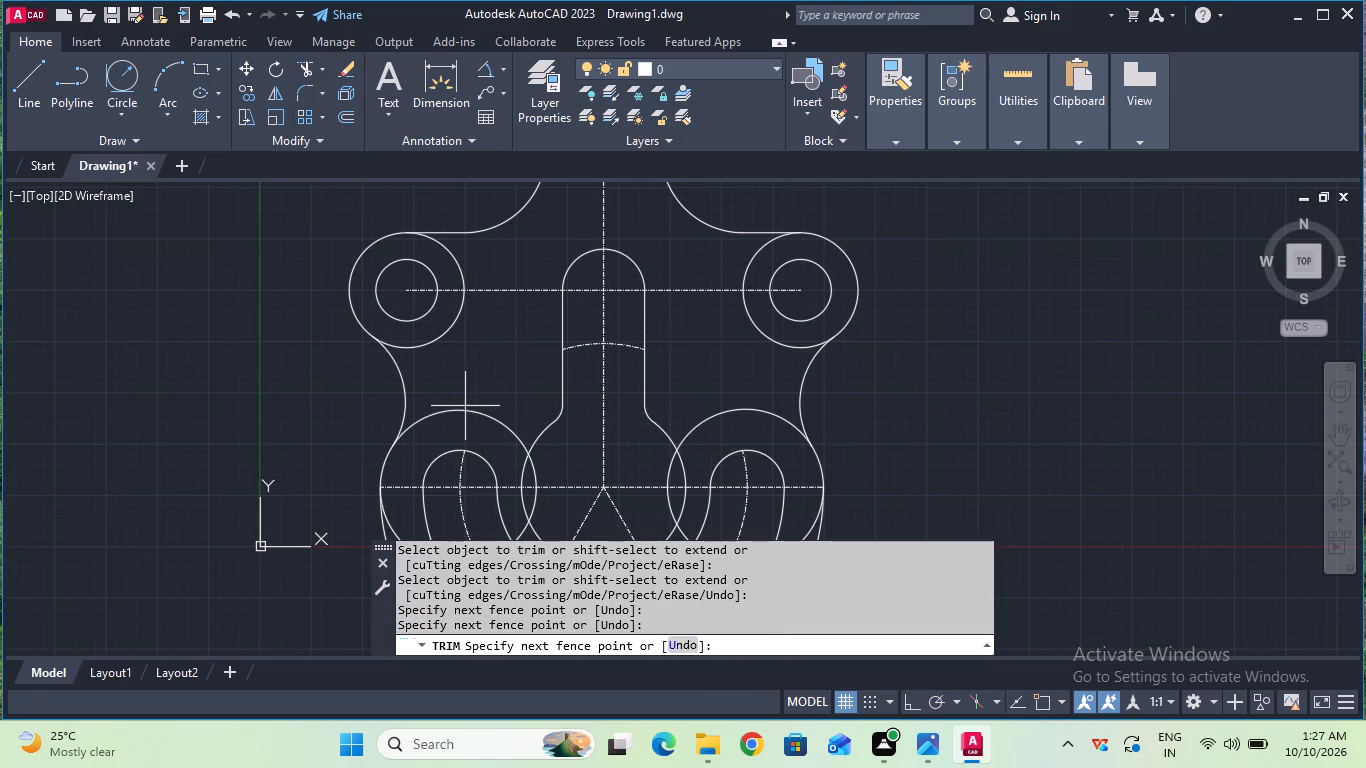
pyautogui.click(465, 414)
pyautogui.scroll(-1, 484, 405)
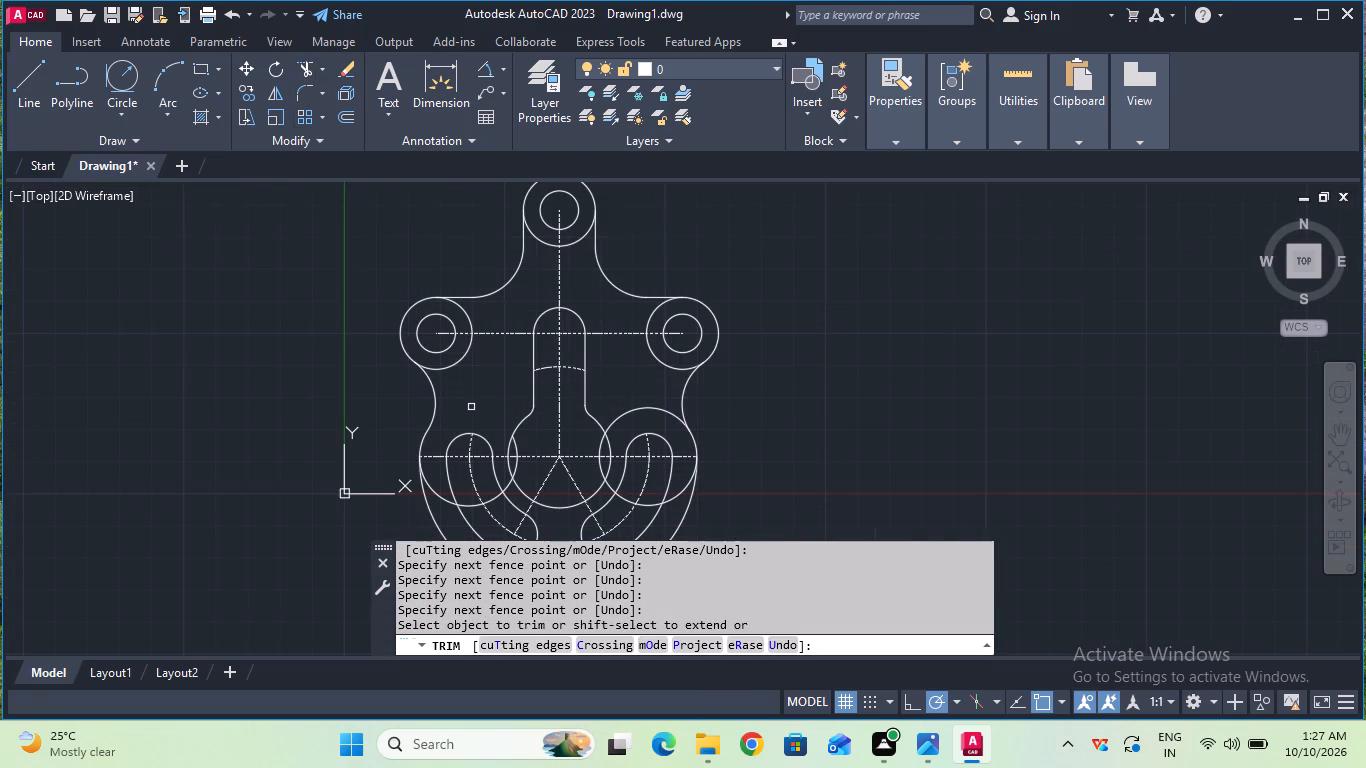
pyautogui.click(440, 495)
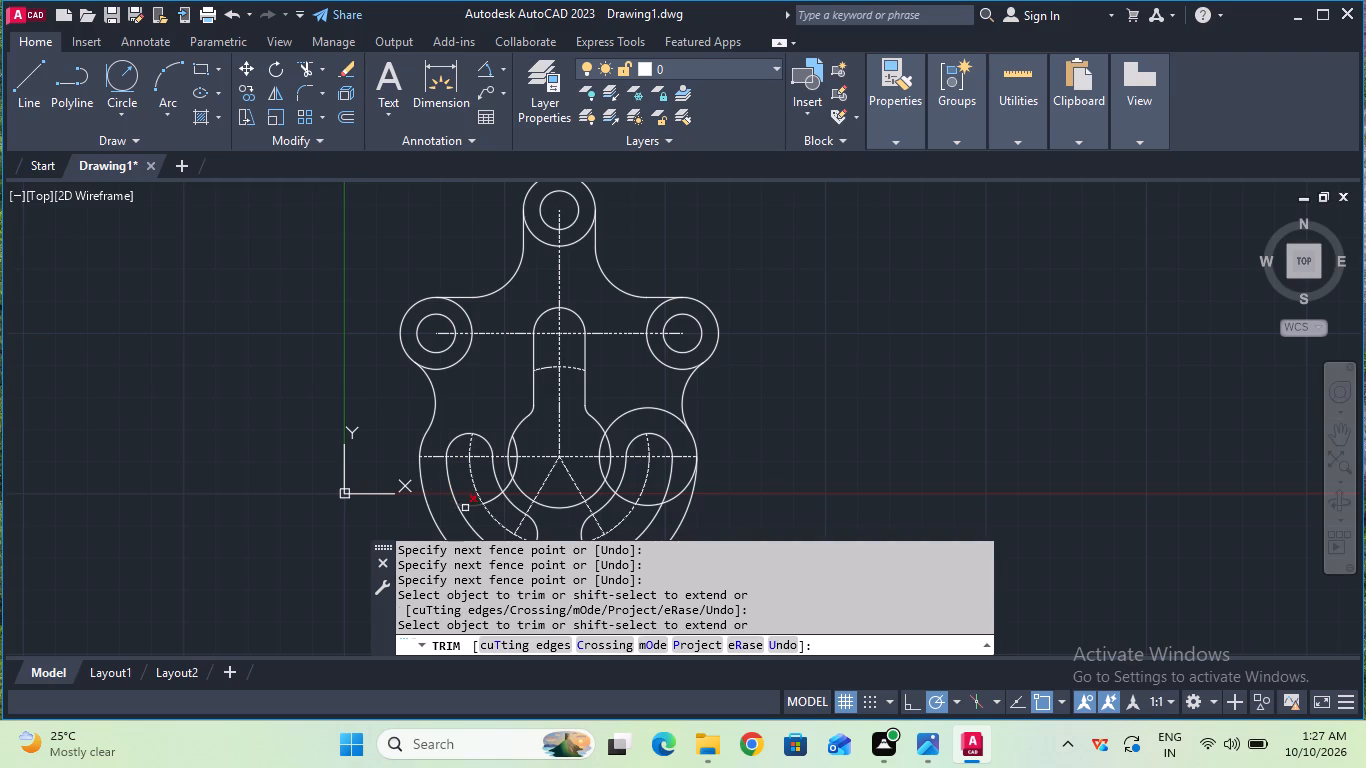
pyautogui.click(465, 508)
pyautogui.click(491, 496)
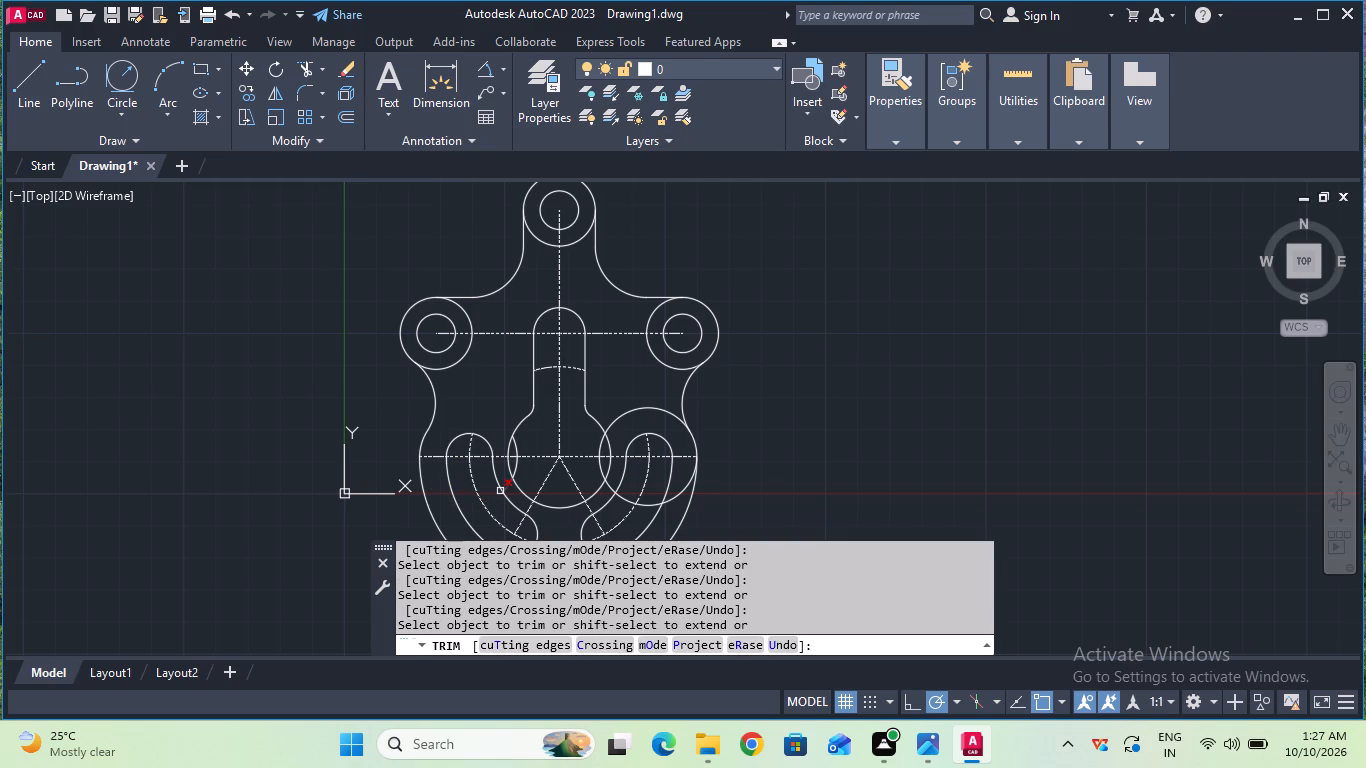
pyautogui.click(500, 490)
pyautogui.click(517, 469)
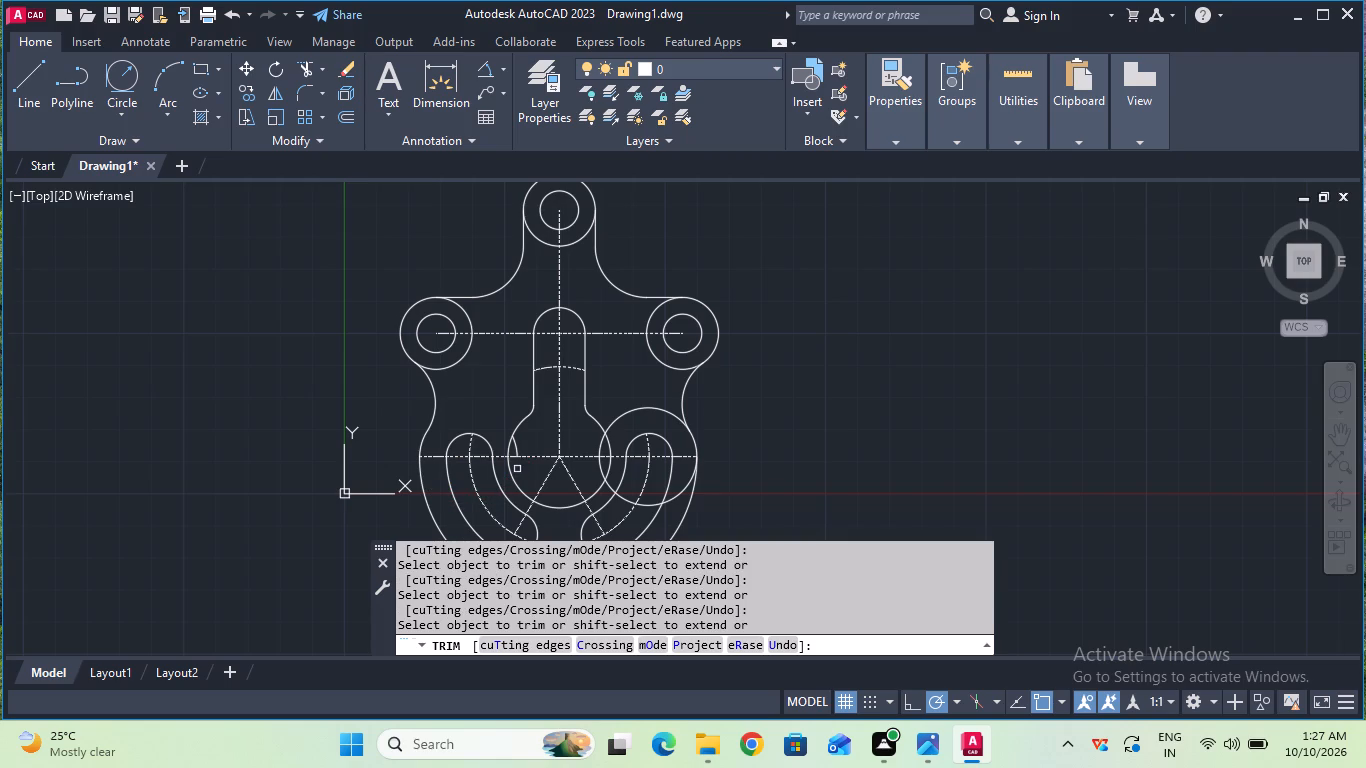
pyautogui.click(517, 451)
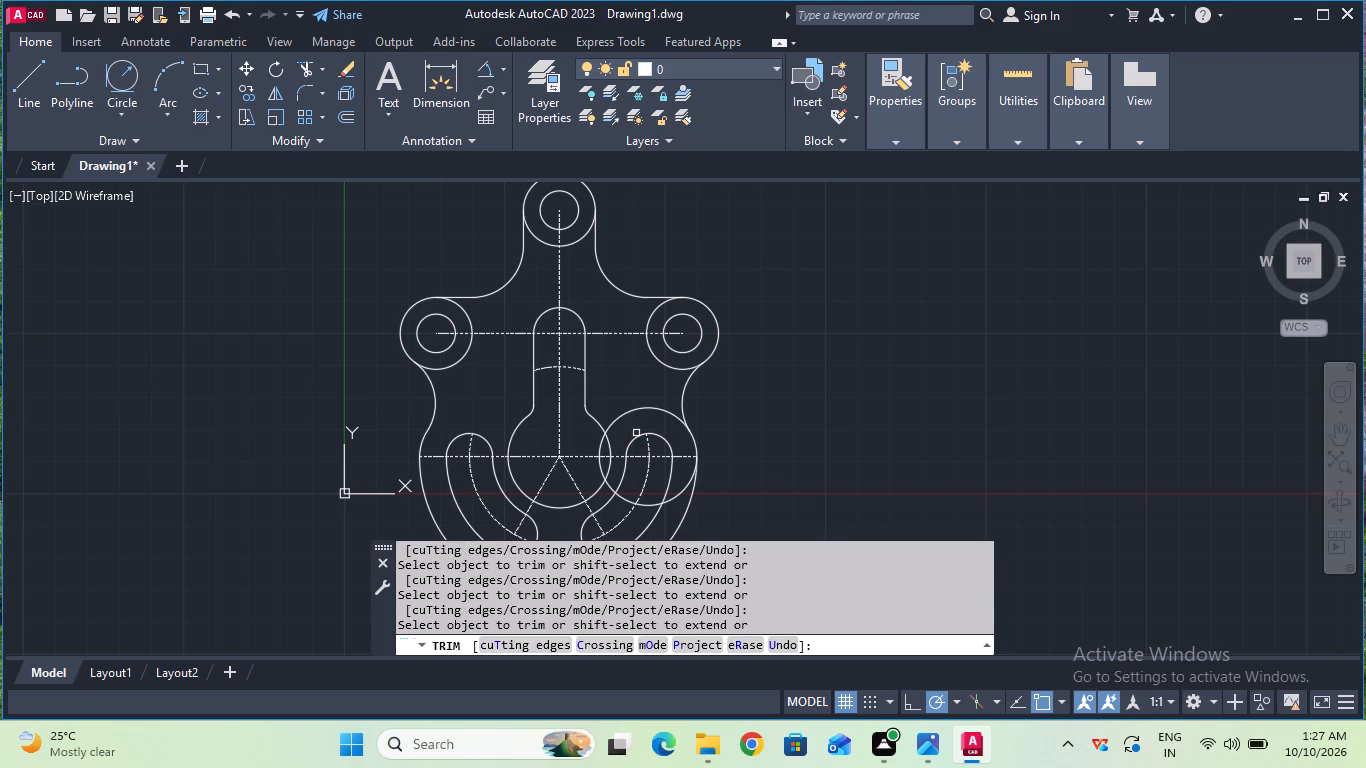
# Trim away the parts of the right 19 mm radius circle inside the plate, keeping only its outer outline arc.
pyautogui.click(637, 409)
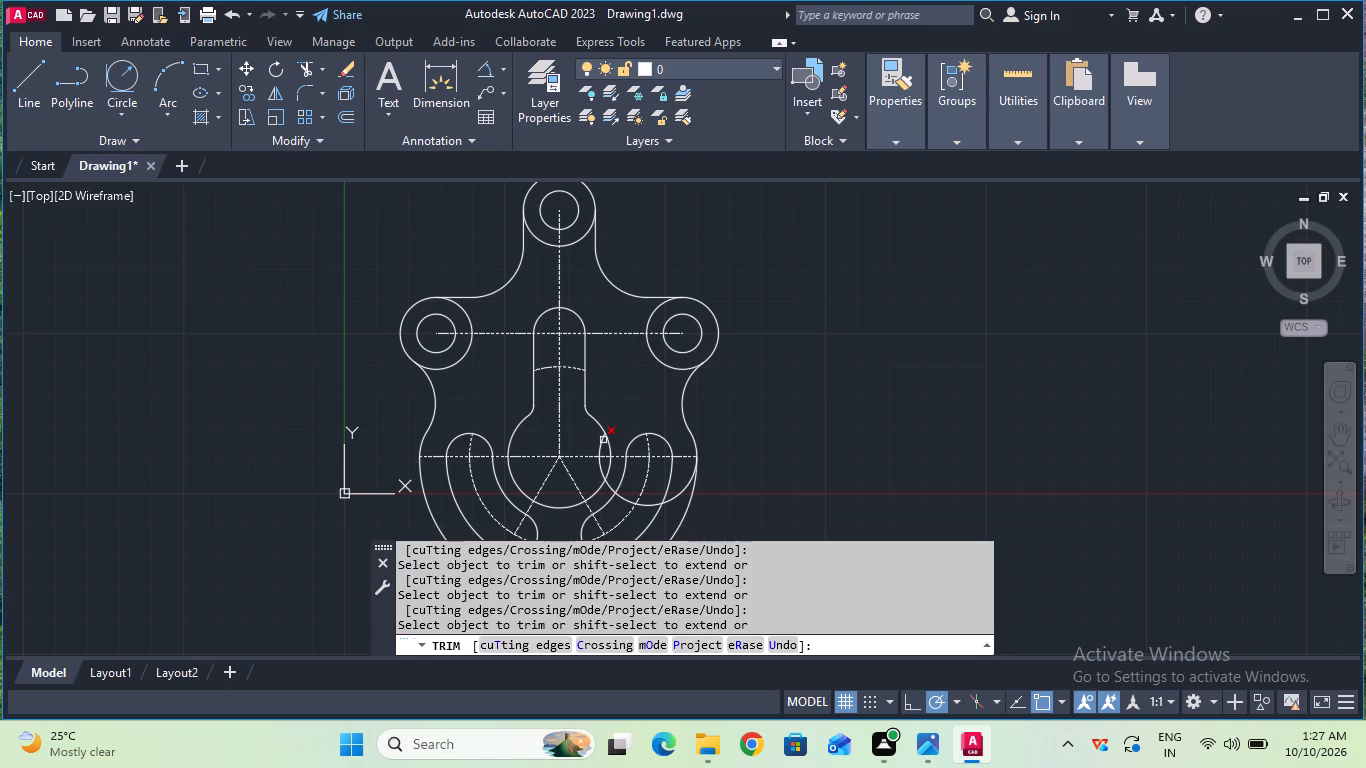
pyautogui.click(602, 441)
pyautogui.click(597, 459)
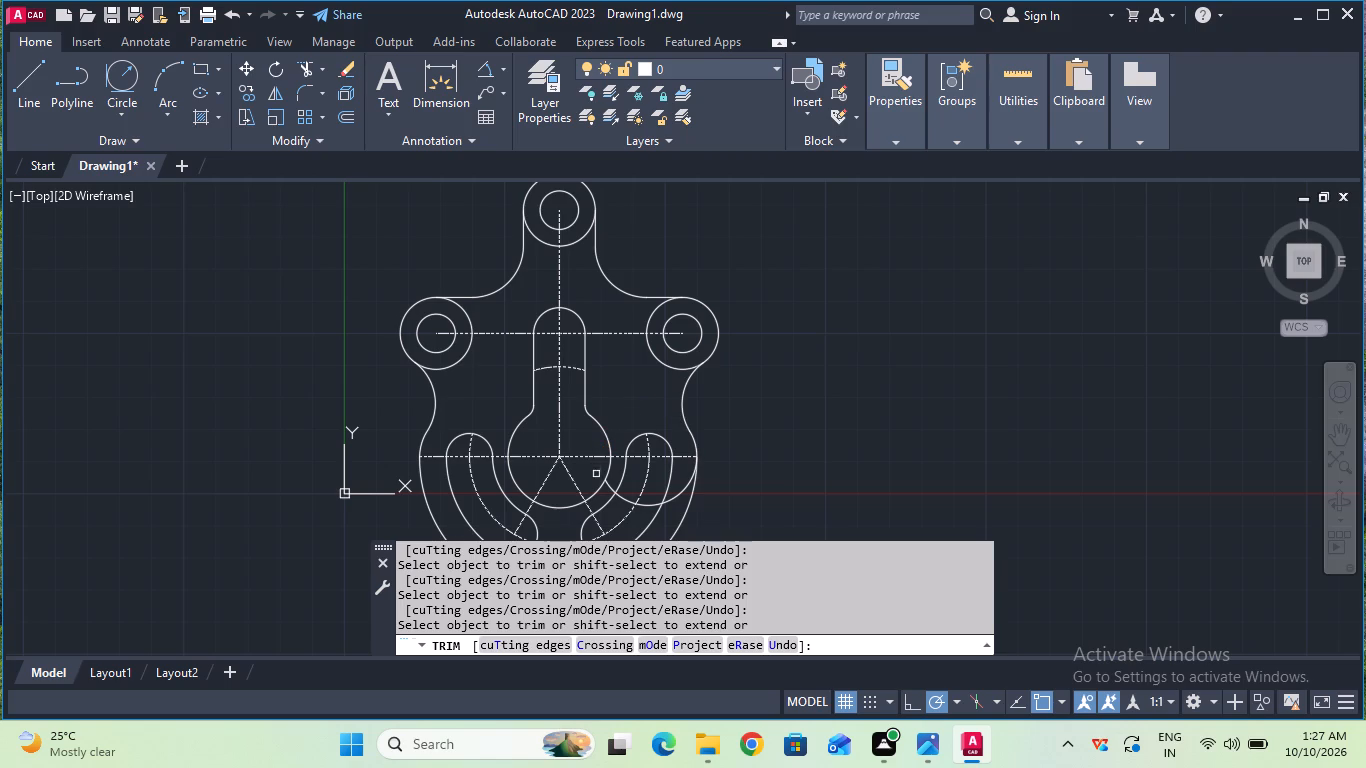
pyautogui.click(608, 484)
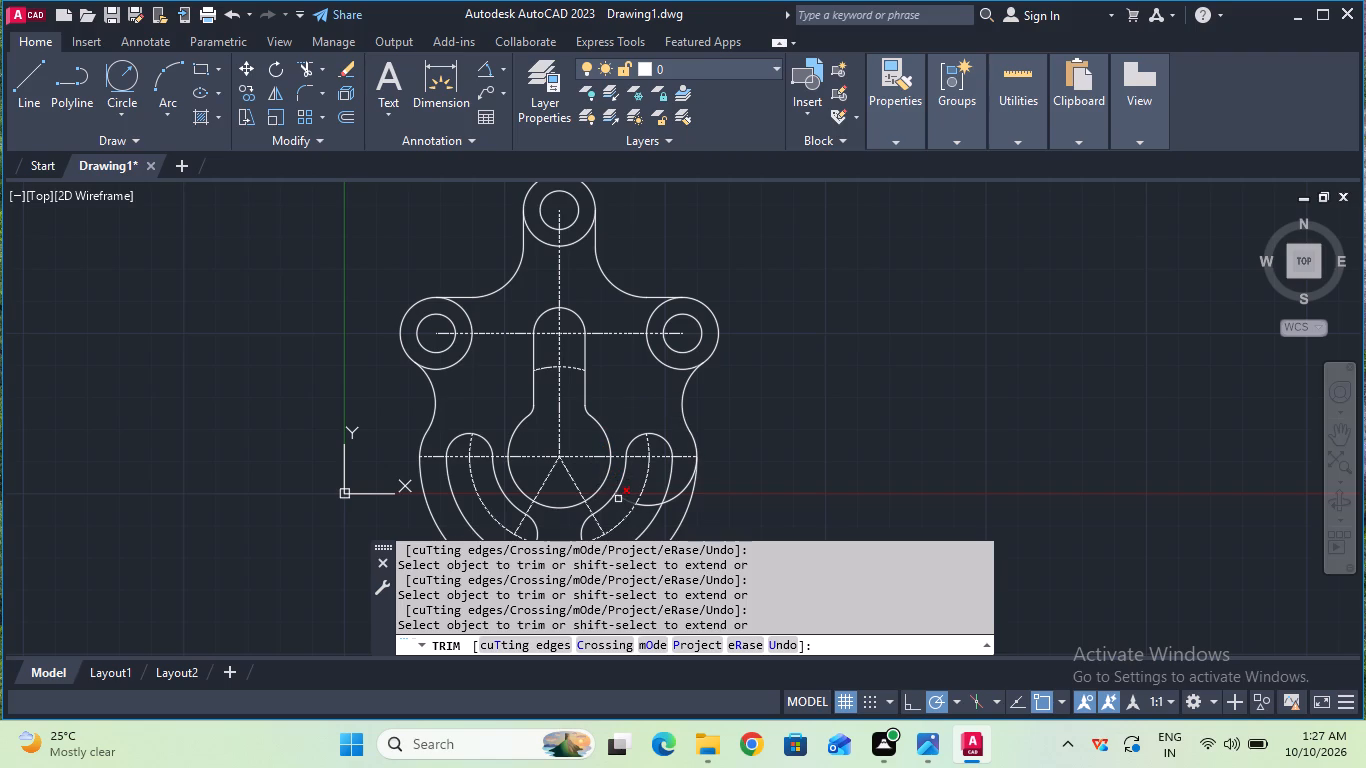
pyautogui.click(618, 499)
pyautogui.click(637, 506)
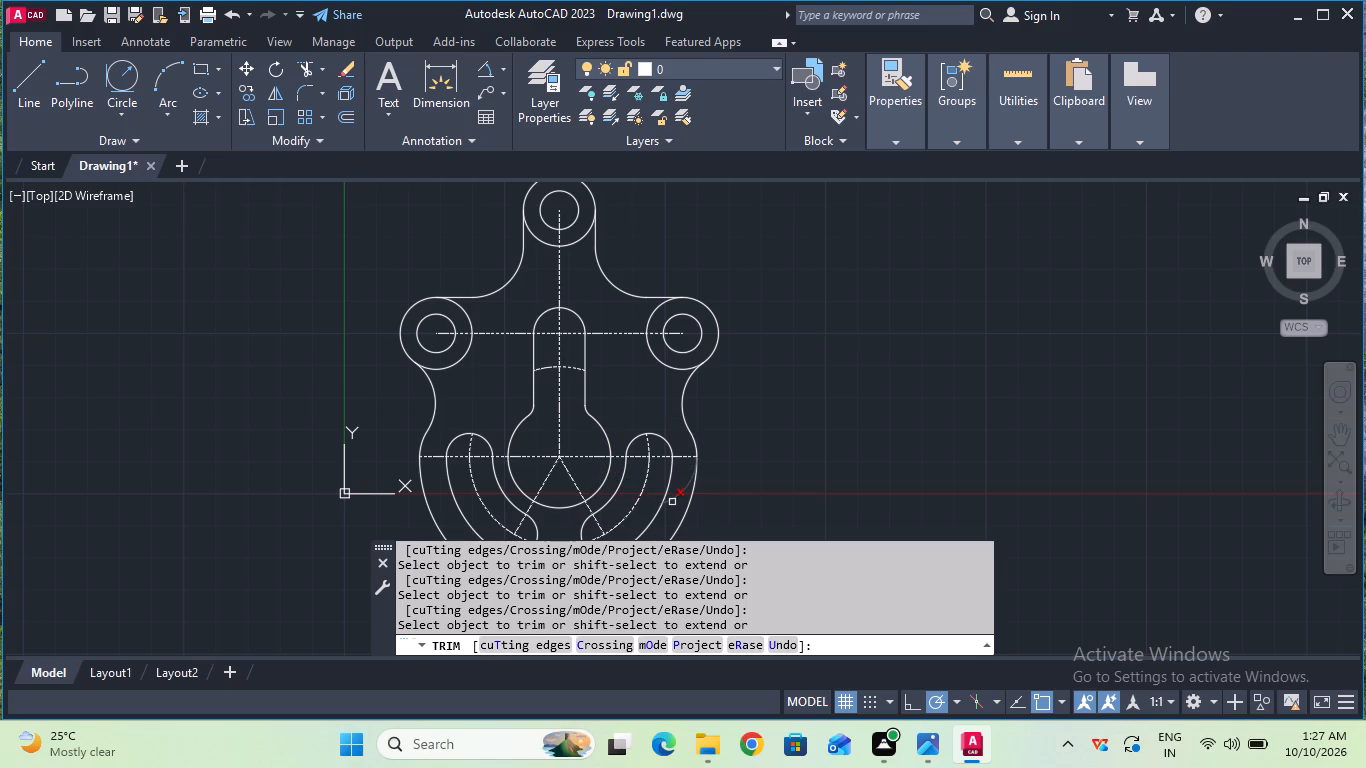
pyautogui.click(672, 502)
pyautogui.press('Escape')
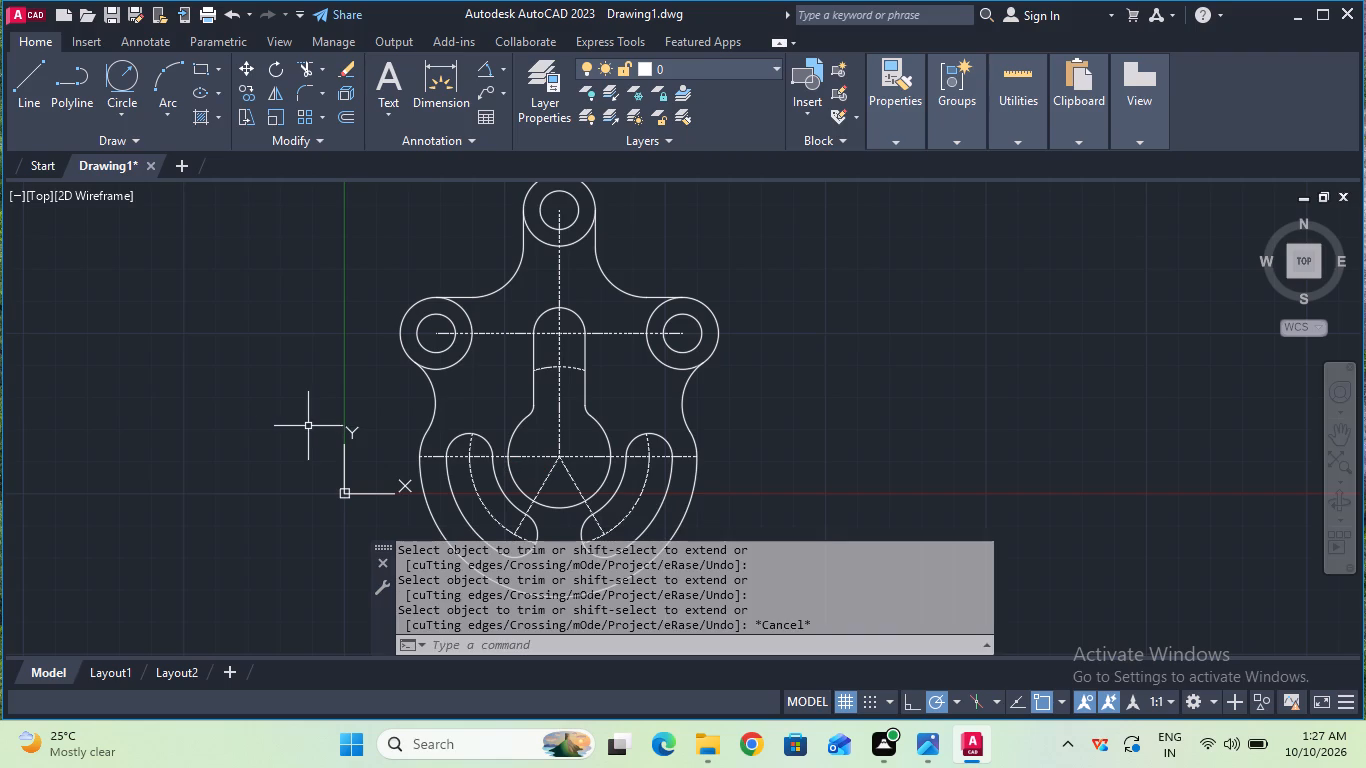
# Select the whole plate drawing and join its connected segments into polylines.
pyautogui.scroll(-2, 275, 408)
pyautogui.scroll(1, 275, 408)
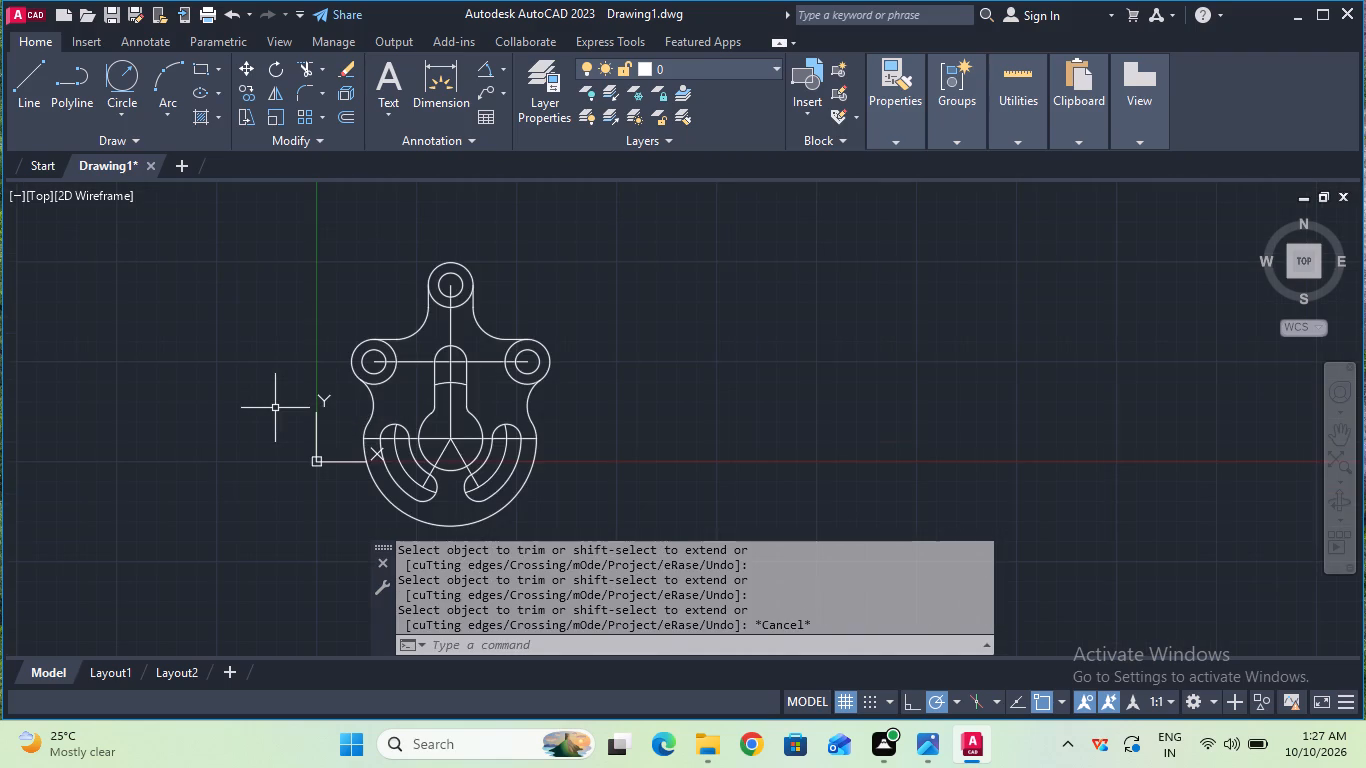
pyautogui.scroll(1, 275, 408)
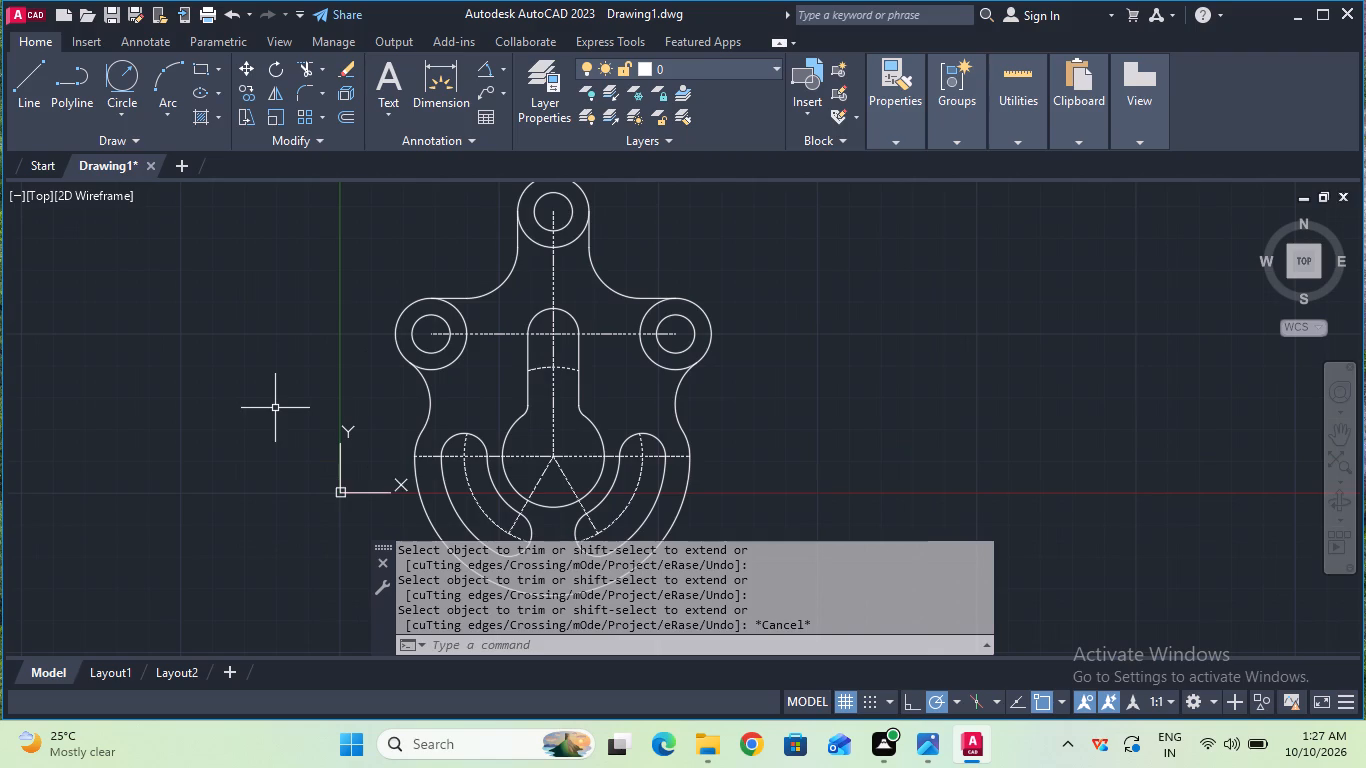
pyautogui.scroll(-2, 254, 397)
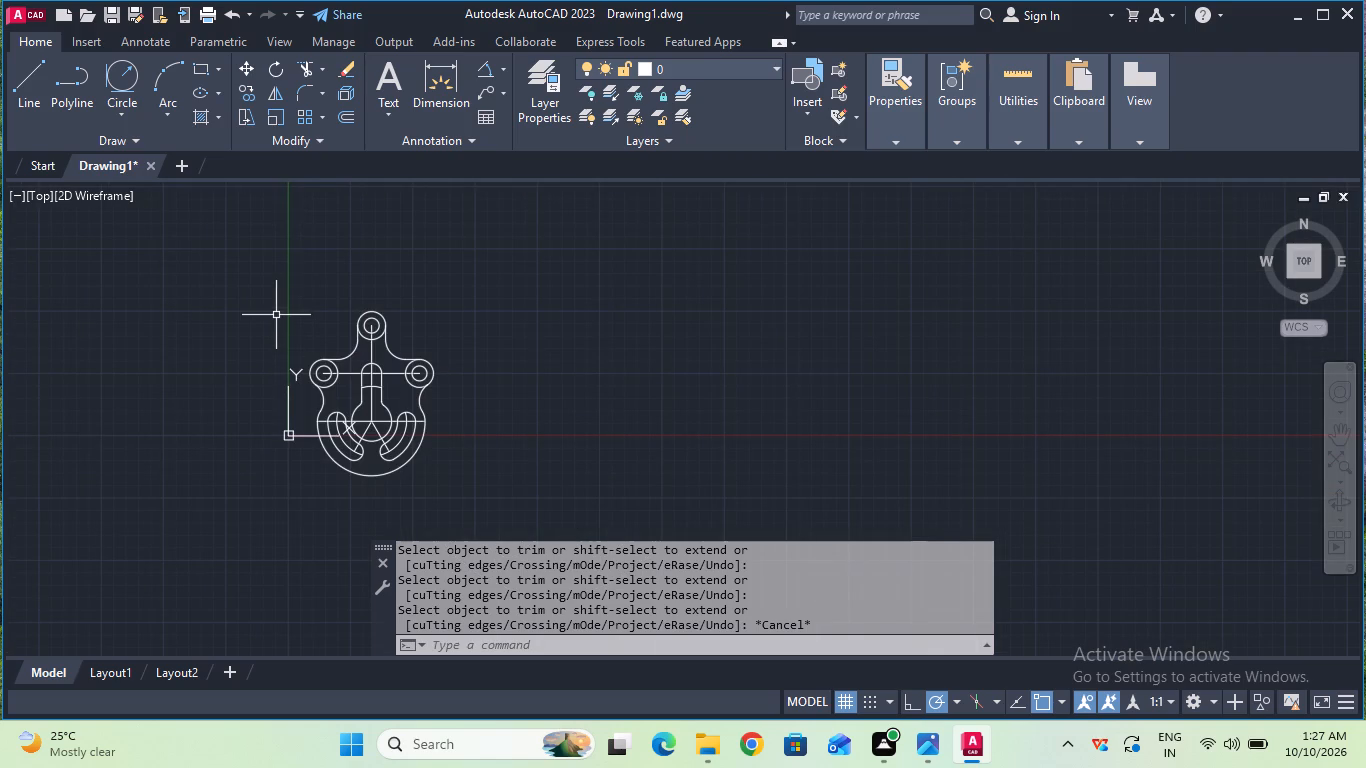
pyautogui.click(281, 282)
pyautogui.click(450, 484)
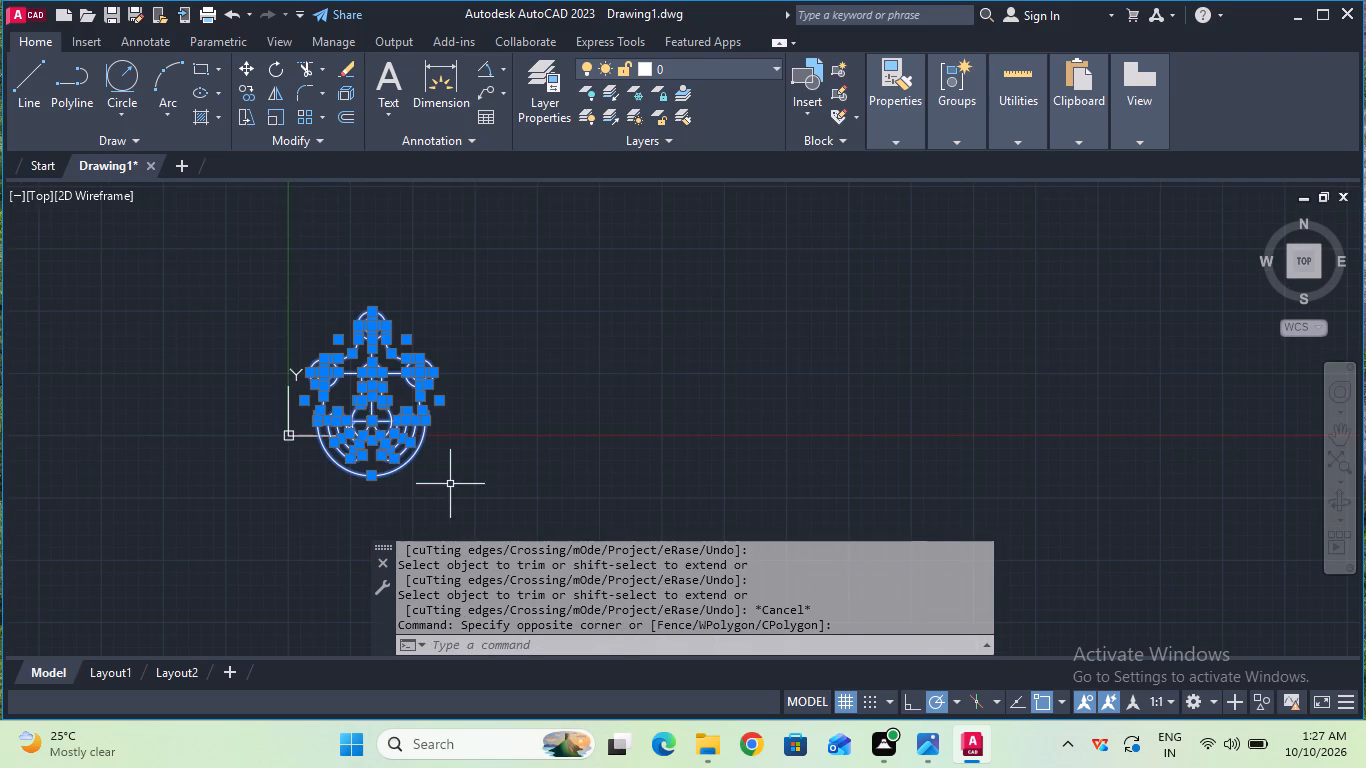
pyautogui.write('joi')
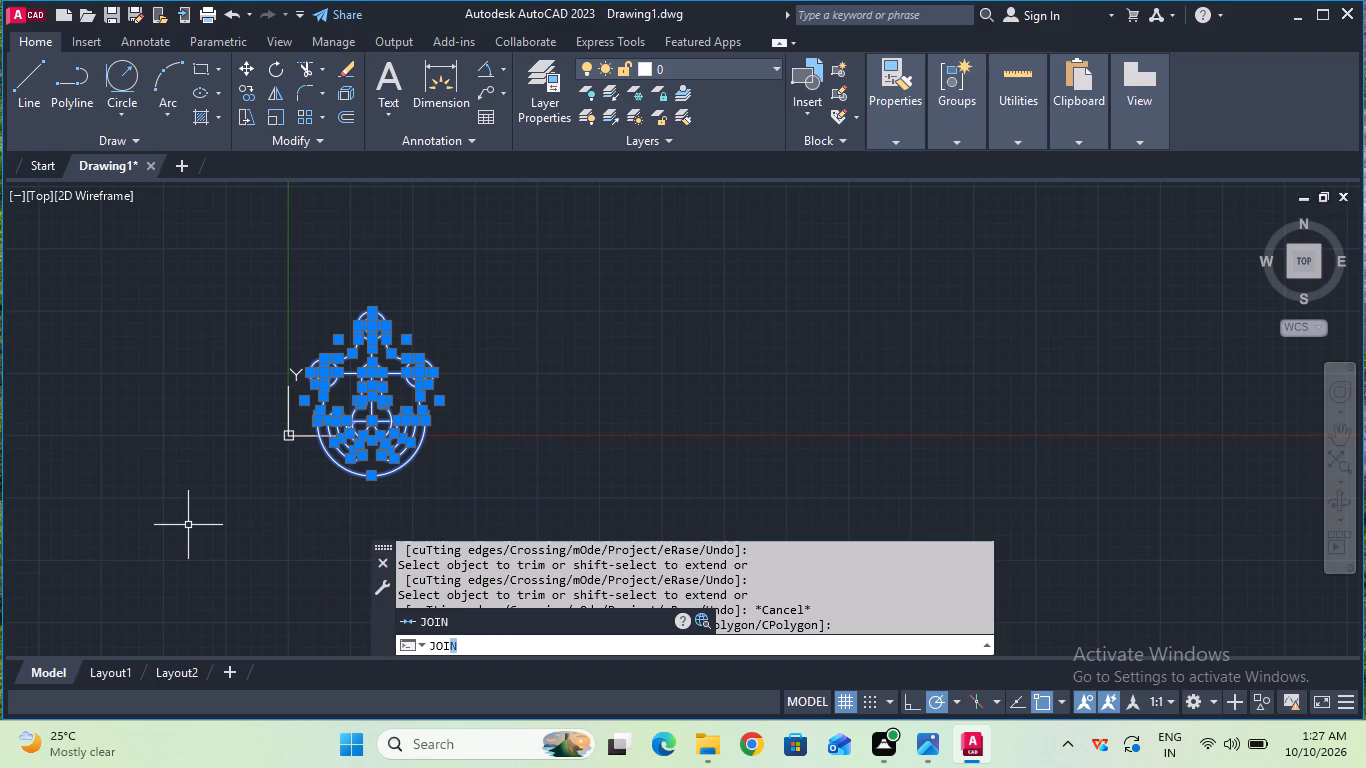
pyautogui.click(498, 620)
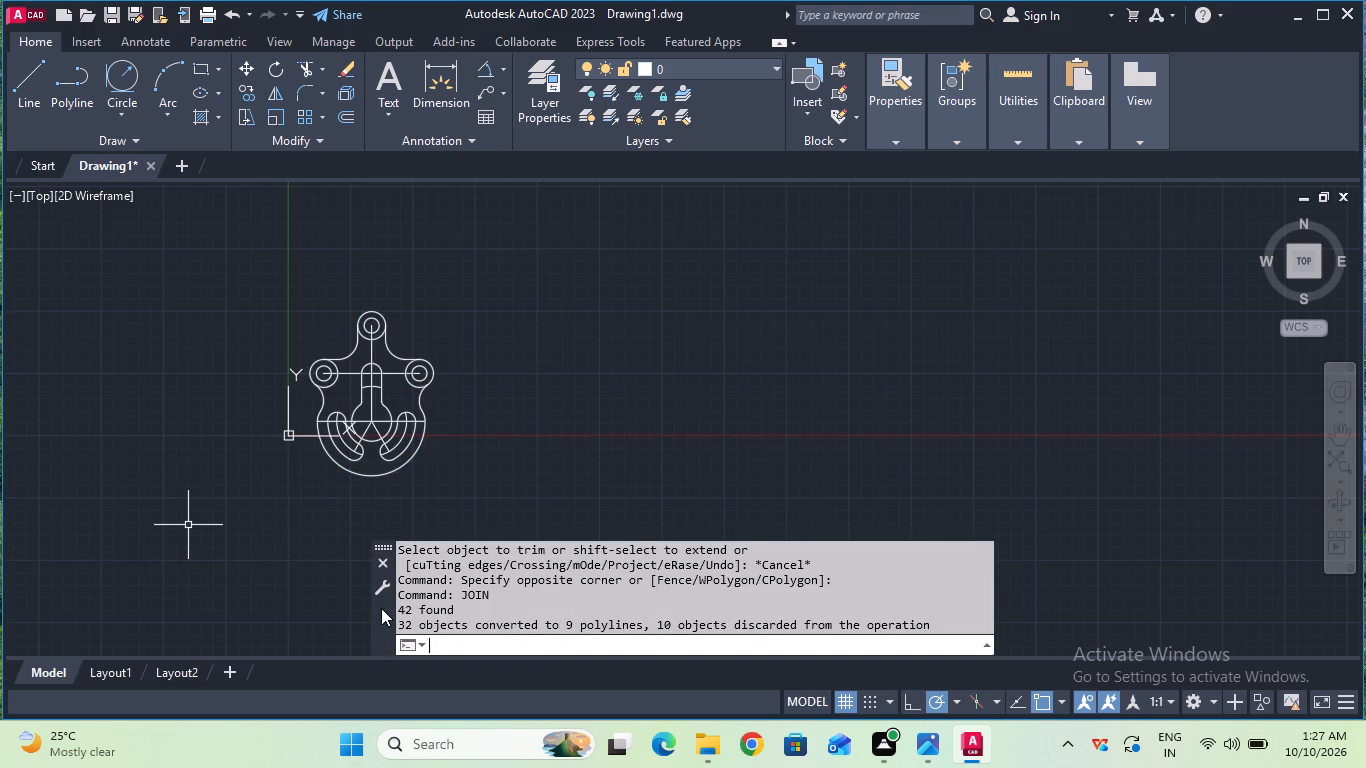
# Trim the inner arcs of the top, left and right bosses' outer circles so the plate outline is continuous.
pyautogui.scroll(2, 440, 574)
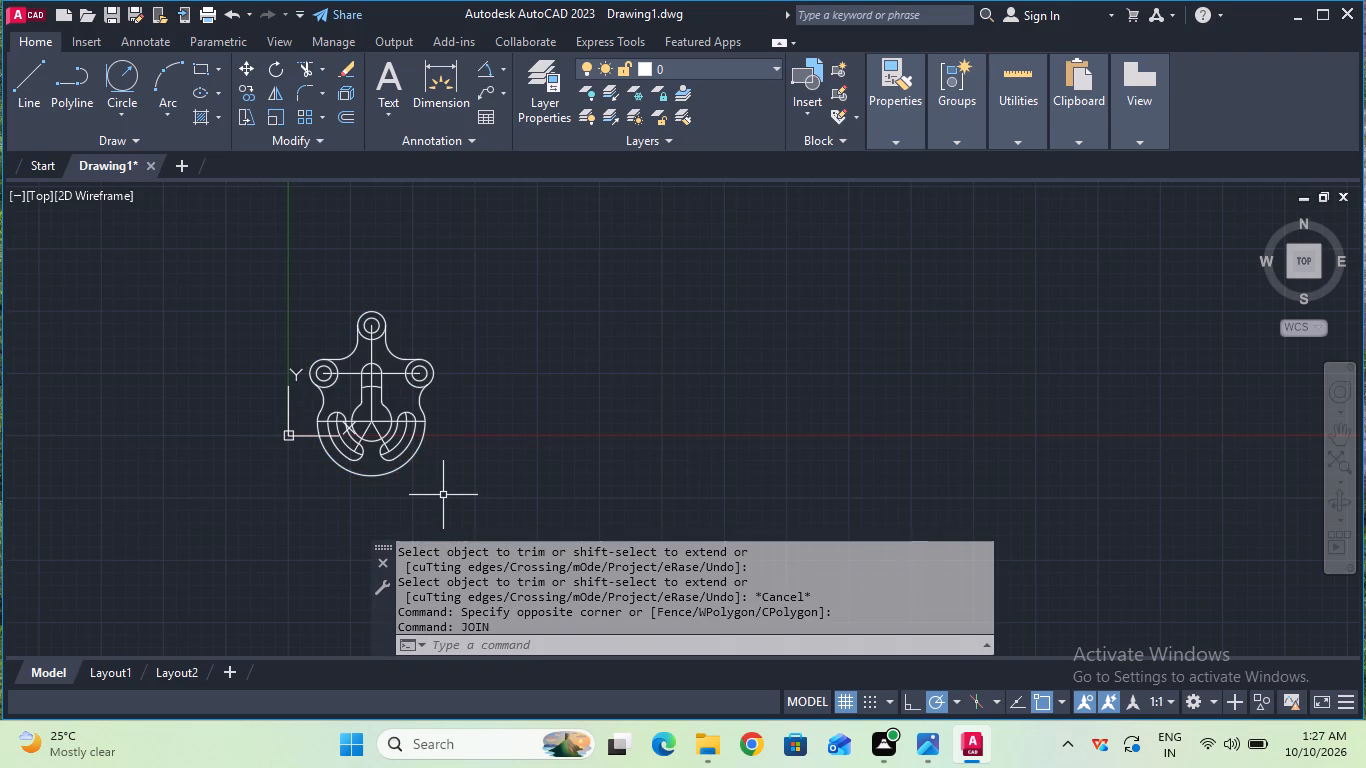
pyautogui.scroll(1, 440, 493)
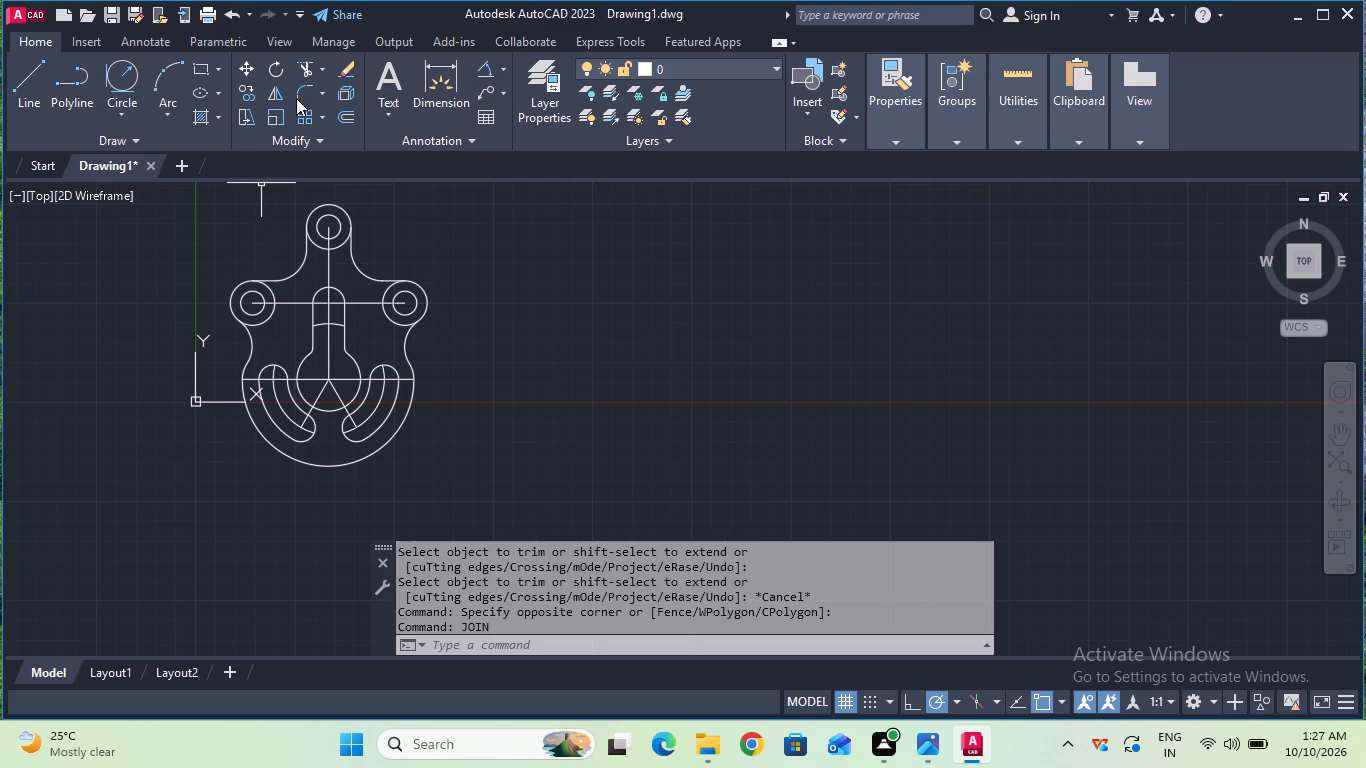
pyautogui.click(309, 59)
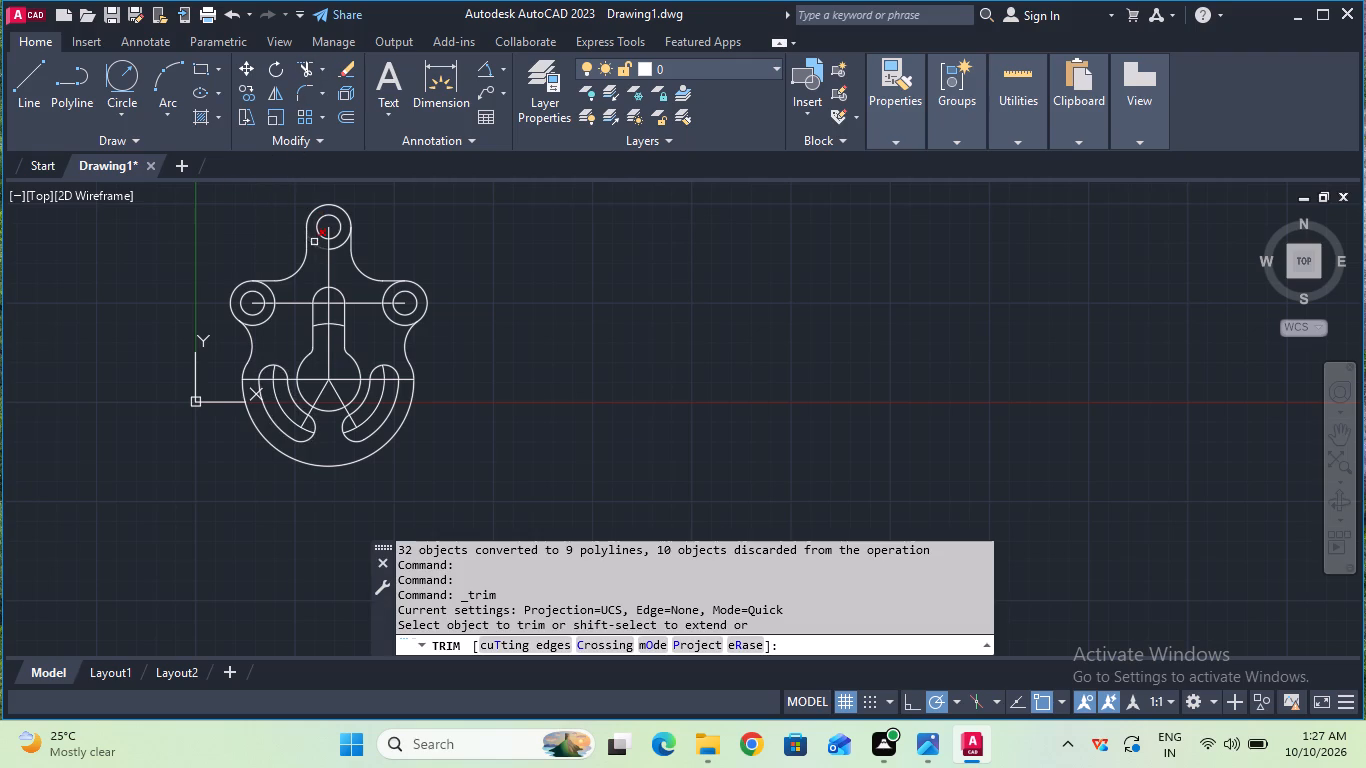
pyautogui.click(314, 242)
pyautogui.click(336, 251)
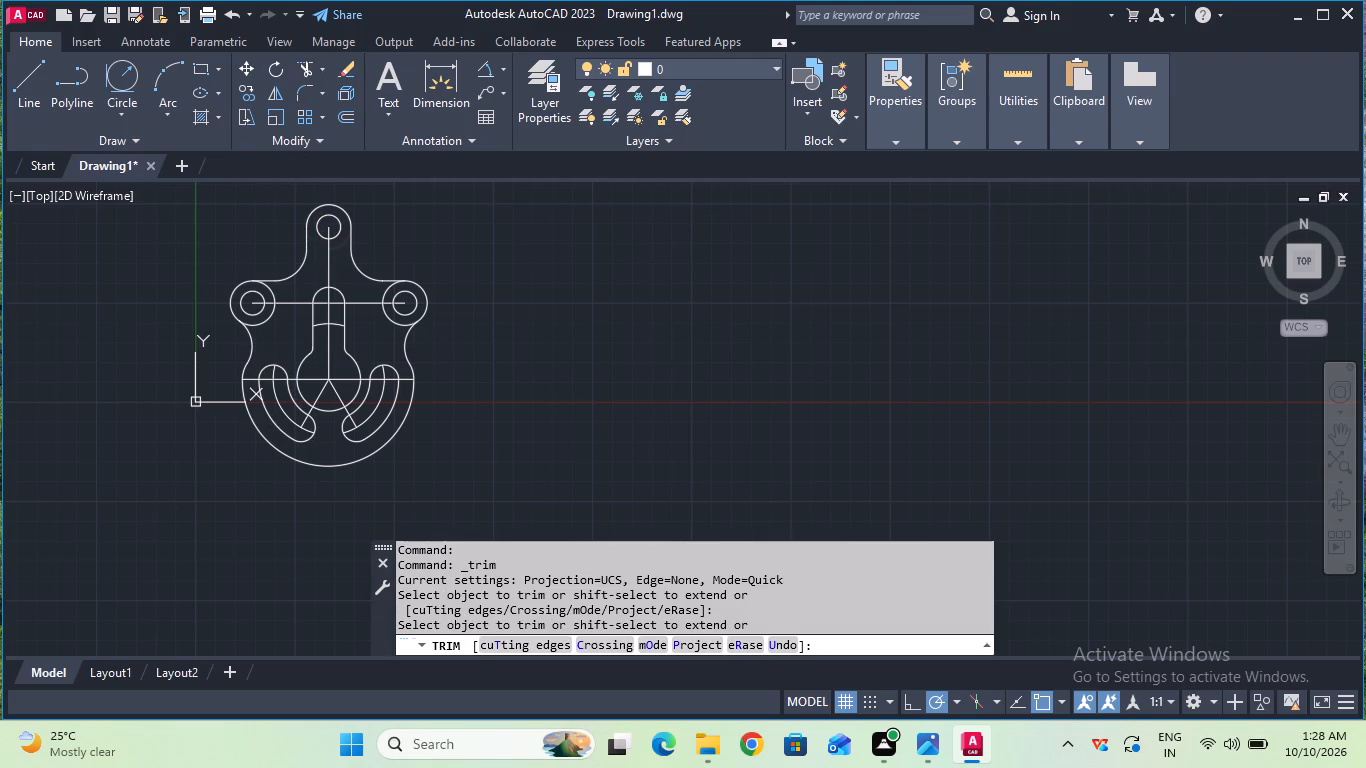
pyautogui.click(275, 299)
pyautogui.click(274, 314)
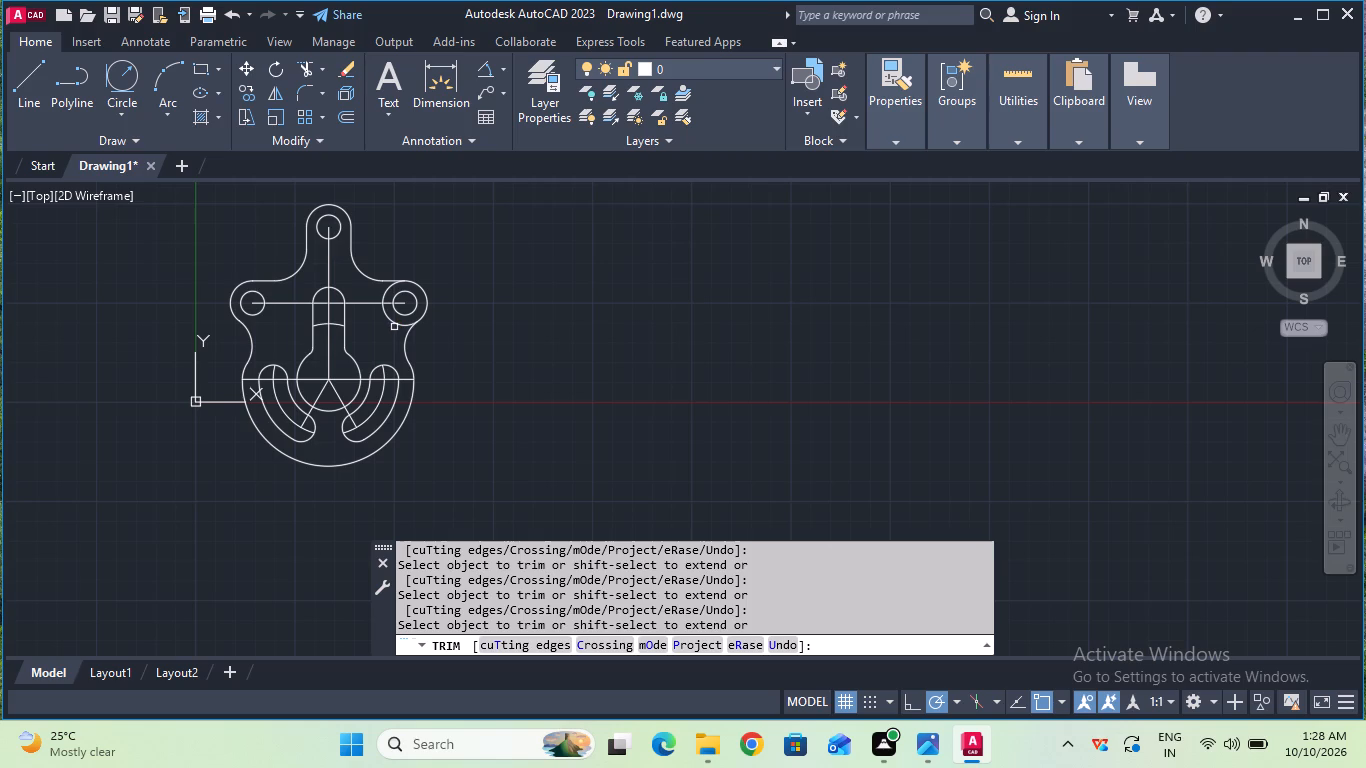
pyautogui.click(394, 326)
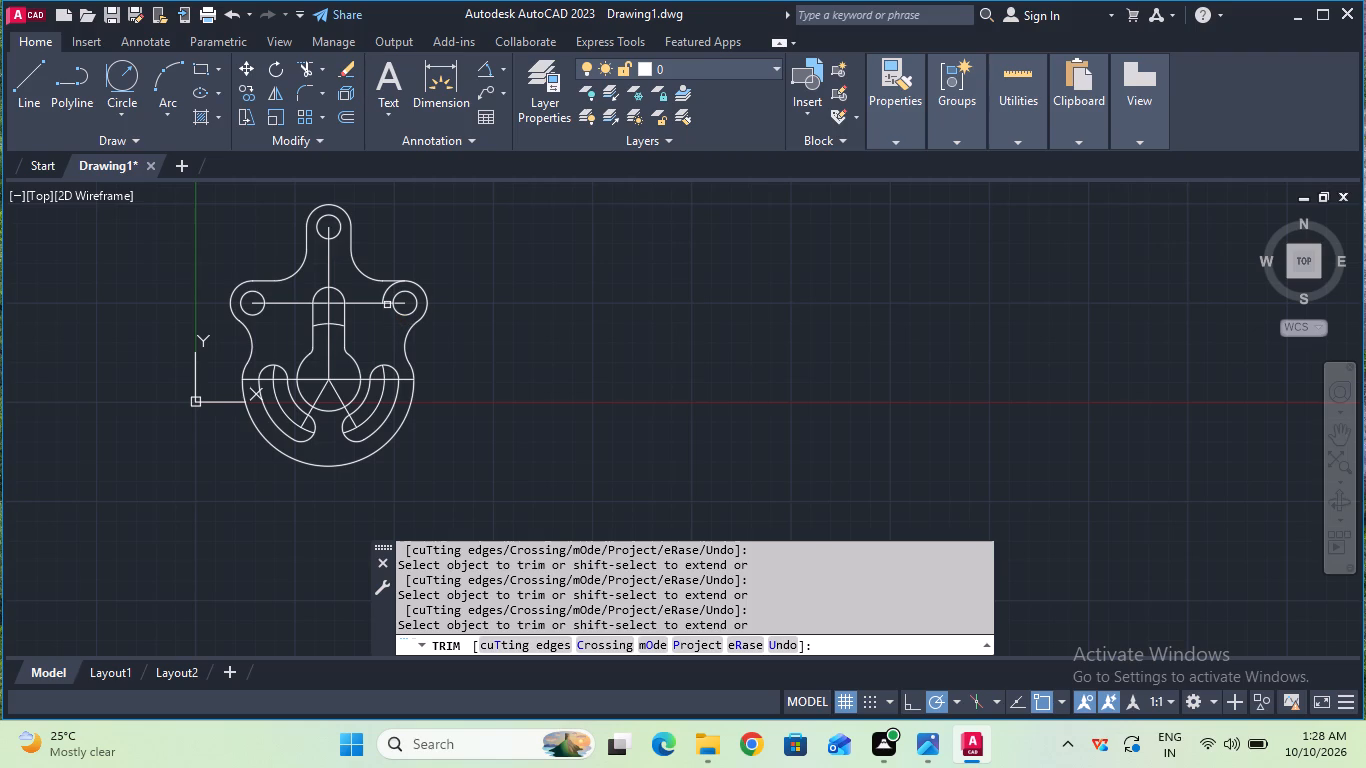
pyautogui.click(387, 298)
pyautogui.press('Escape')
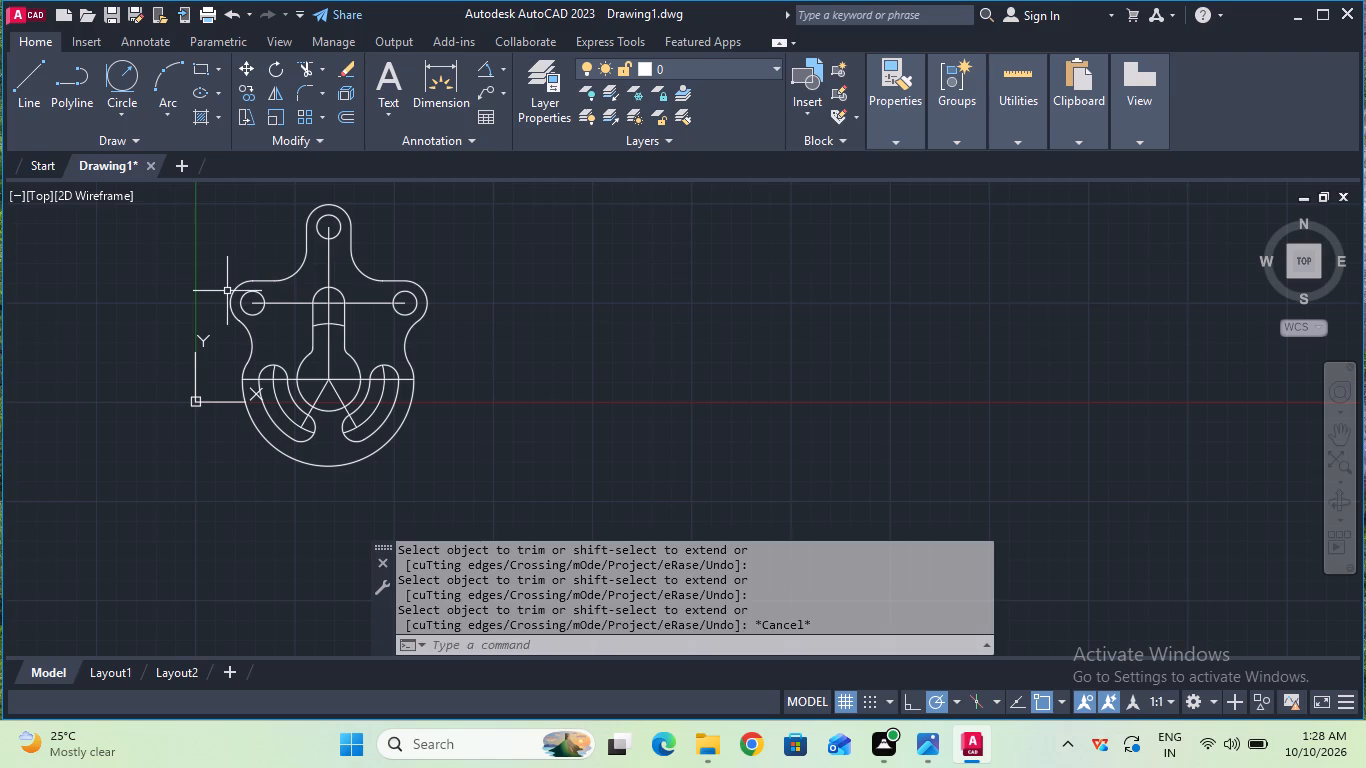
# Add an angular dimension between the left slanted centre line and the horizontal centre line, placed outside the plate's lower left.
pyautogui.scroll(2, 227, 291)
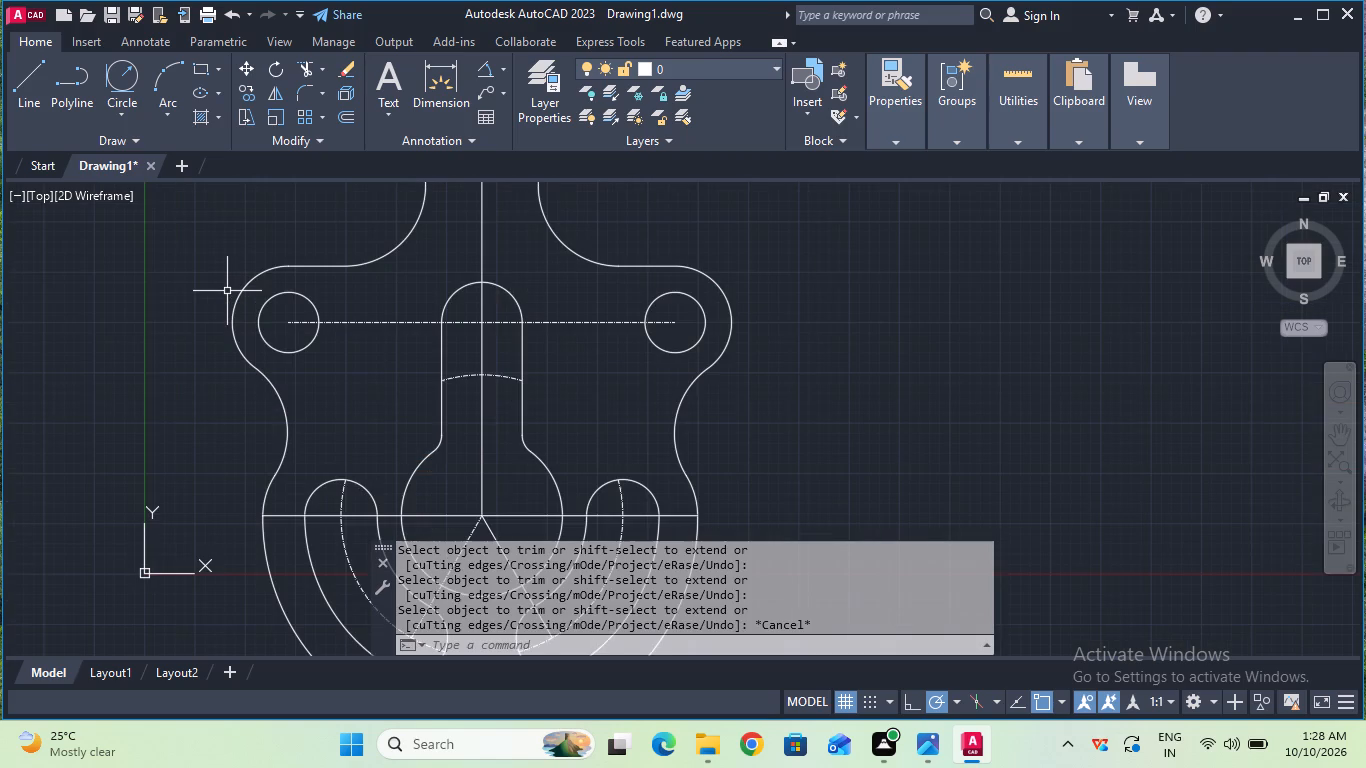
pyautogui.scroll(-1, 227, 291)
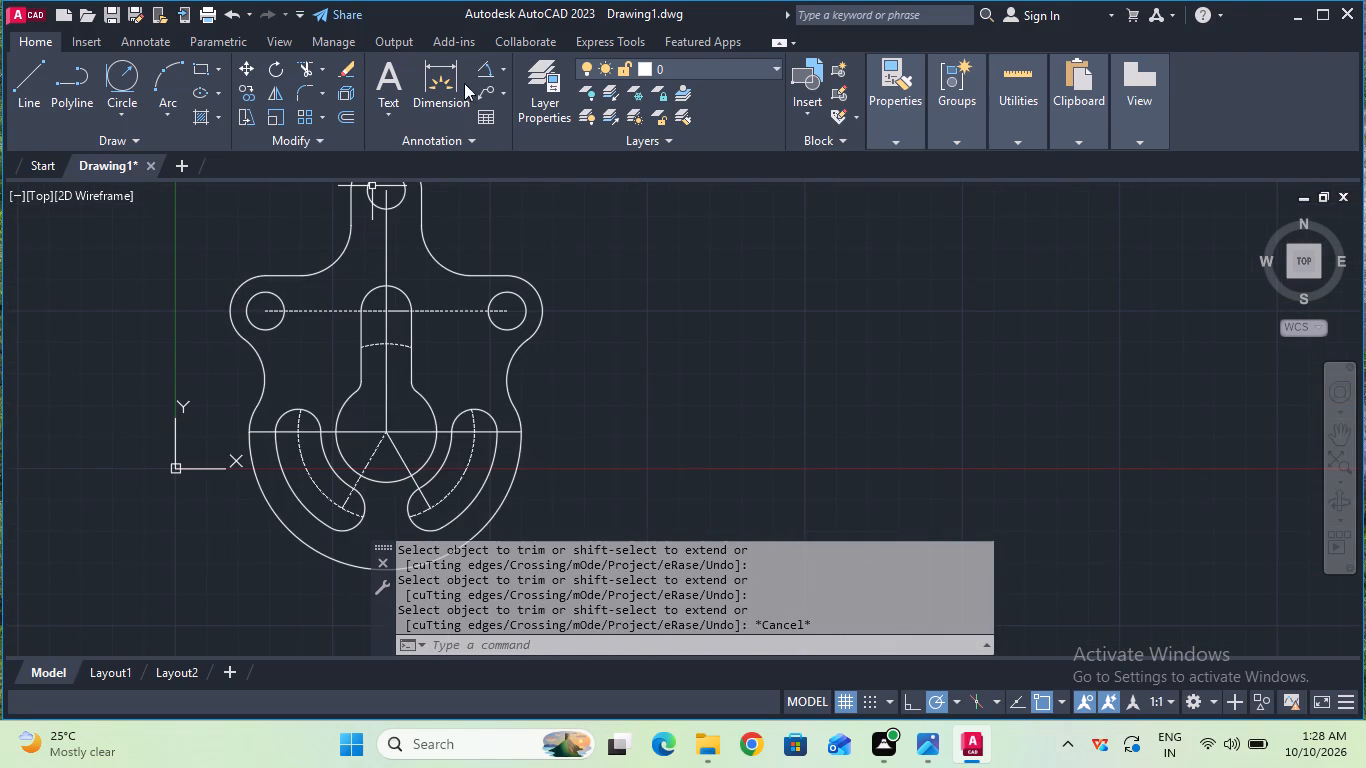
pyautogui.click(494, 72)
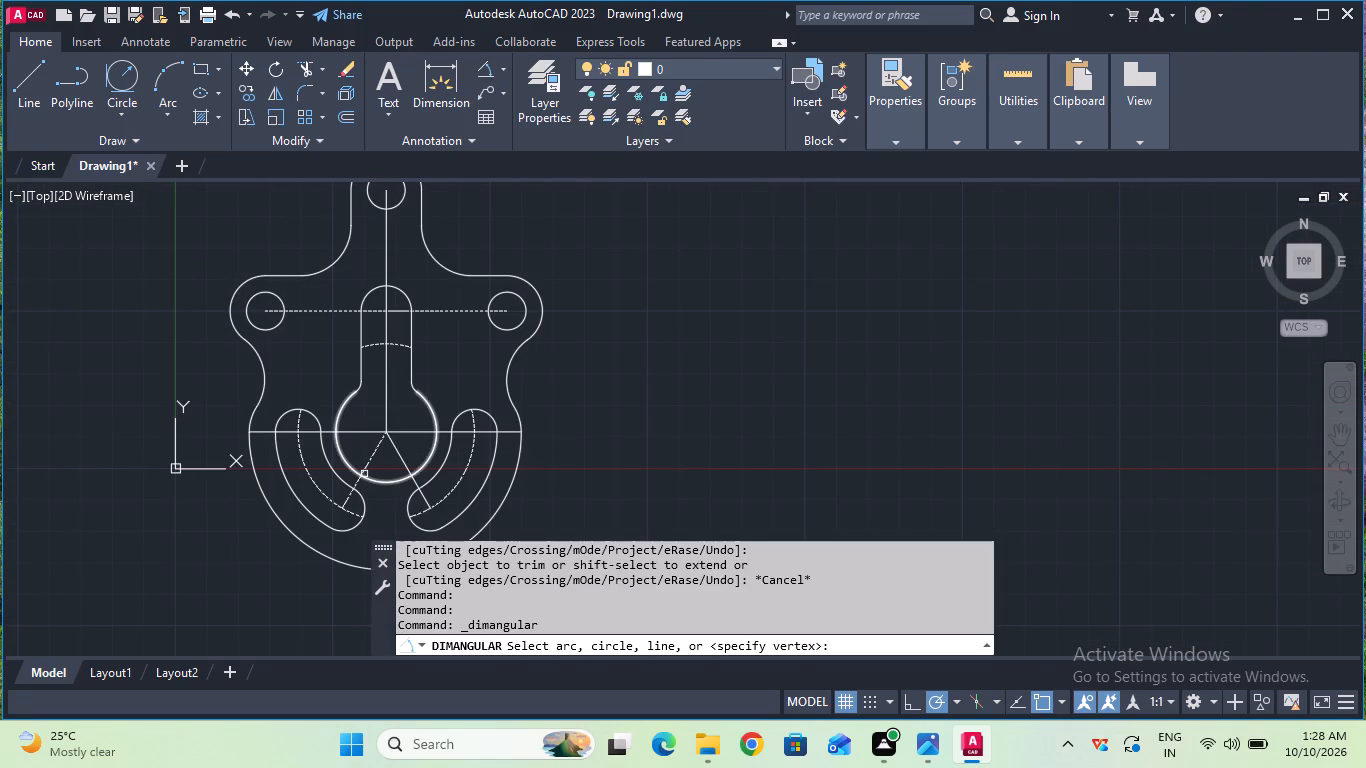
pyautogui.click(364, 461)
pyautogui.click(368, 463)
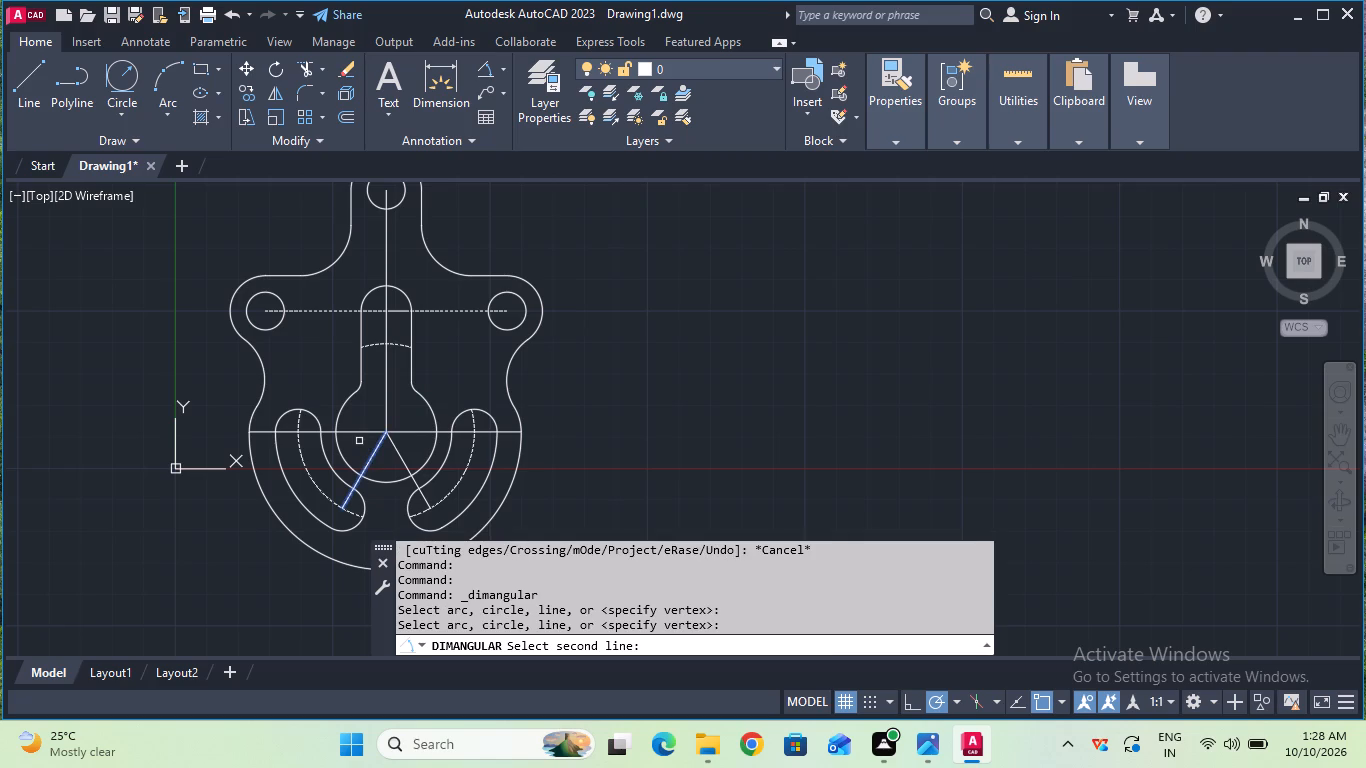
pyautogui.click(355, 431)
pyautogui.click(203, 494)
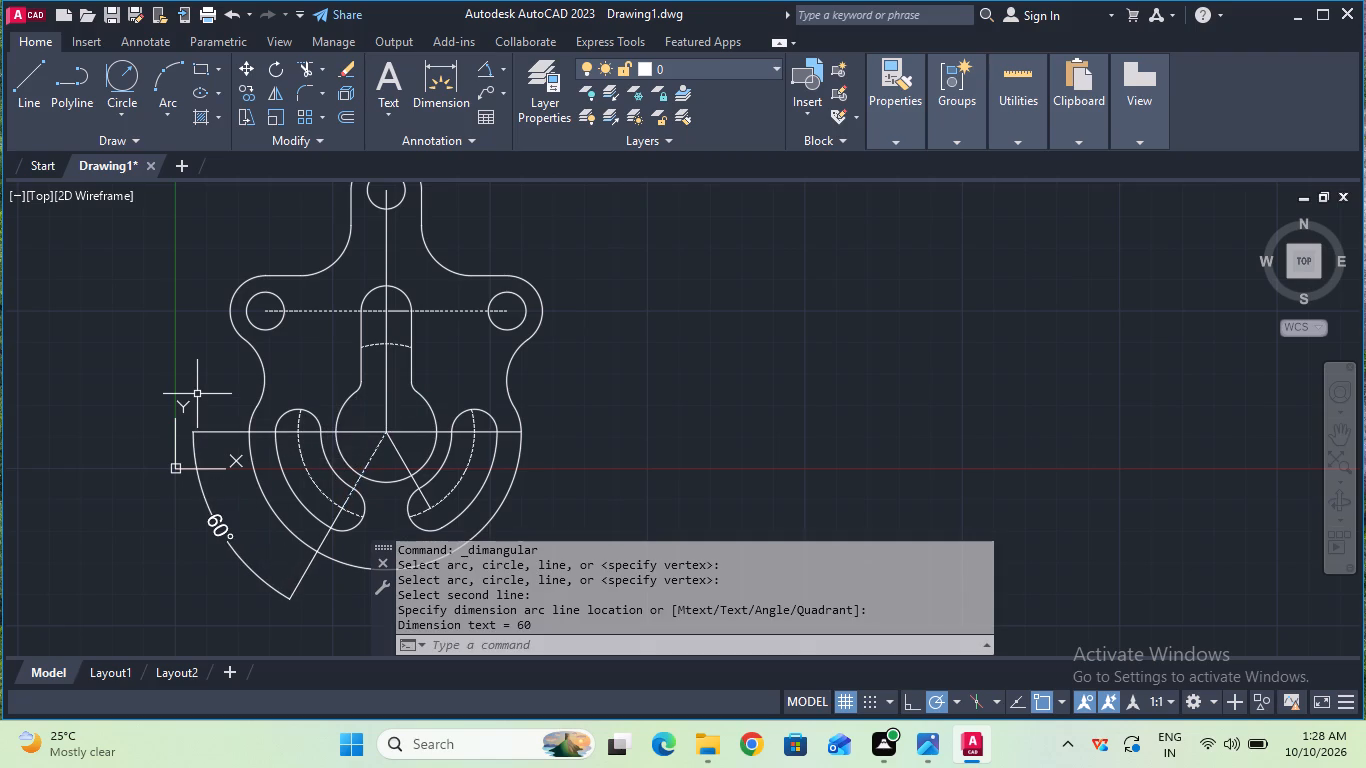
# Add a horizontal linear dimension between the left and right boss hole centres, placed above the top boss.
pyautogui.moveTo(294, 336); pyautogui.dragTo(313, 409, button='middle')
pyautogui.scroll(-1, 294, 336)
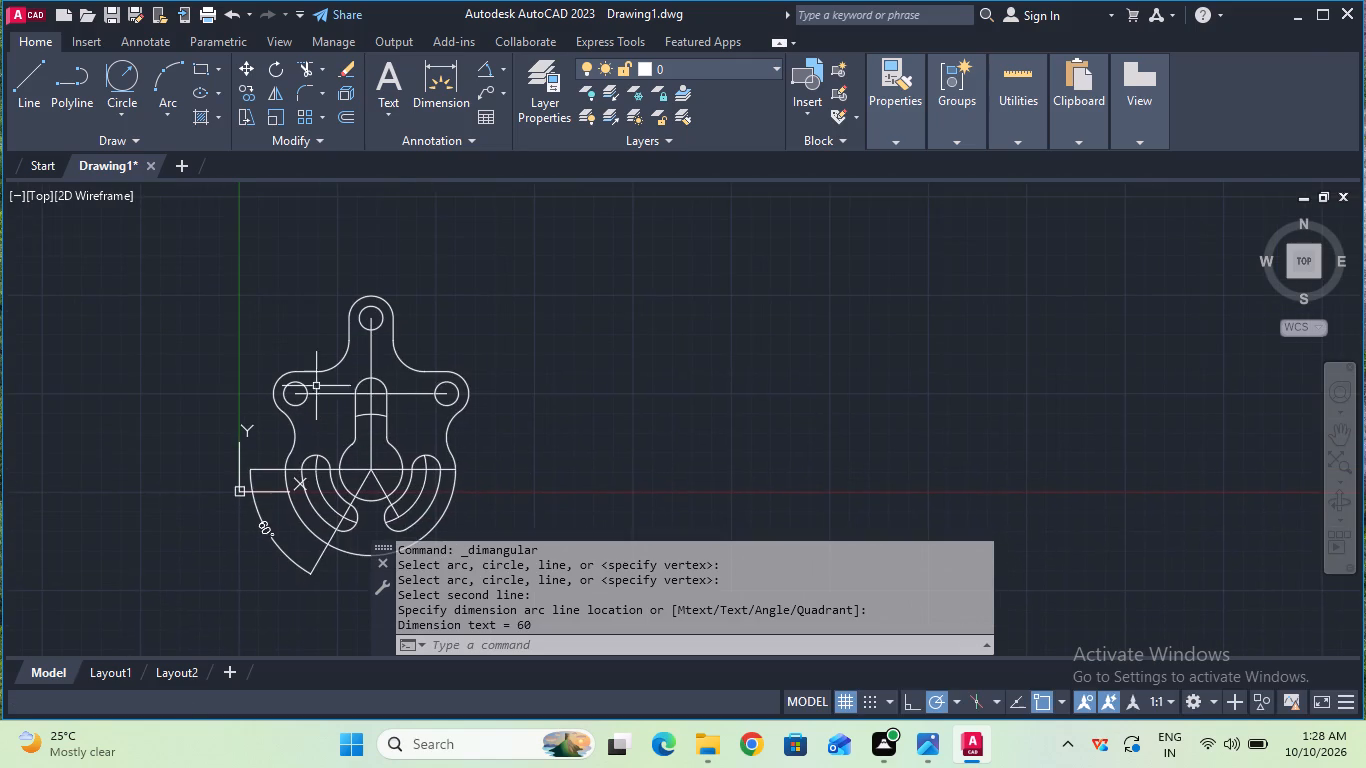
pyautogui.click(496, 55)
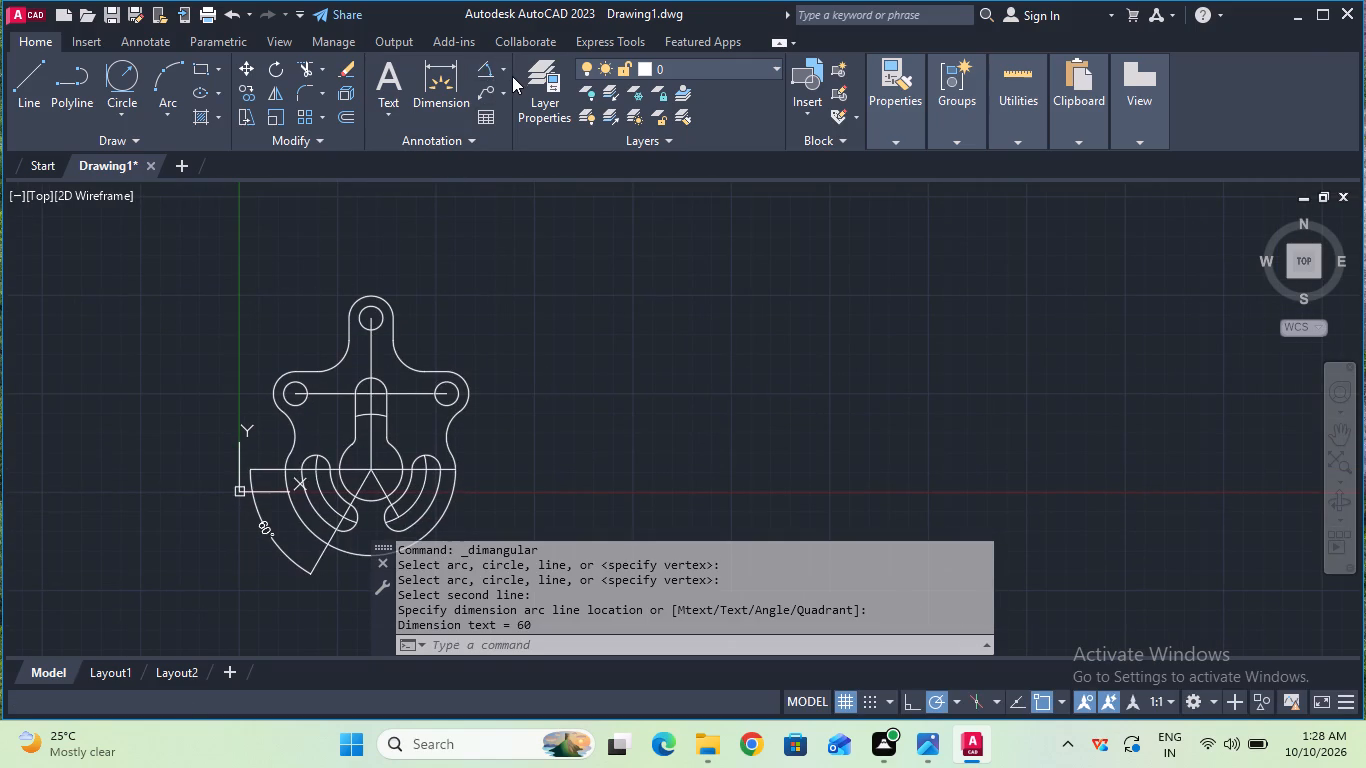
pyautogui.click(504, 77)
pyautogui.click(503, 115)
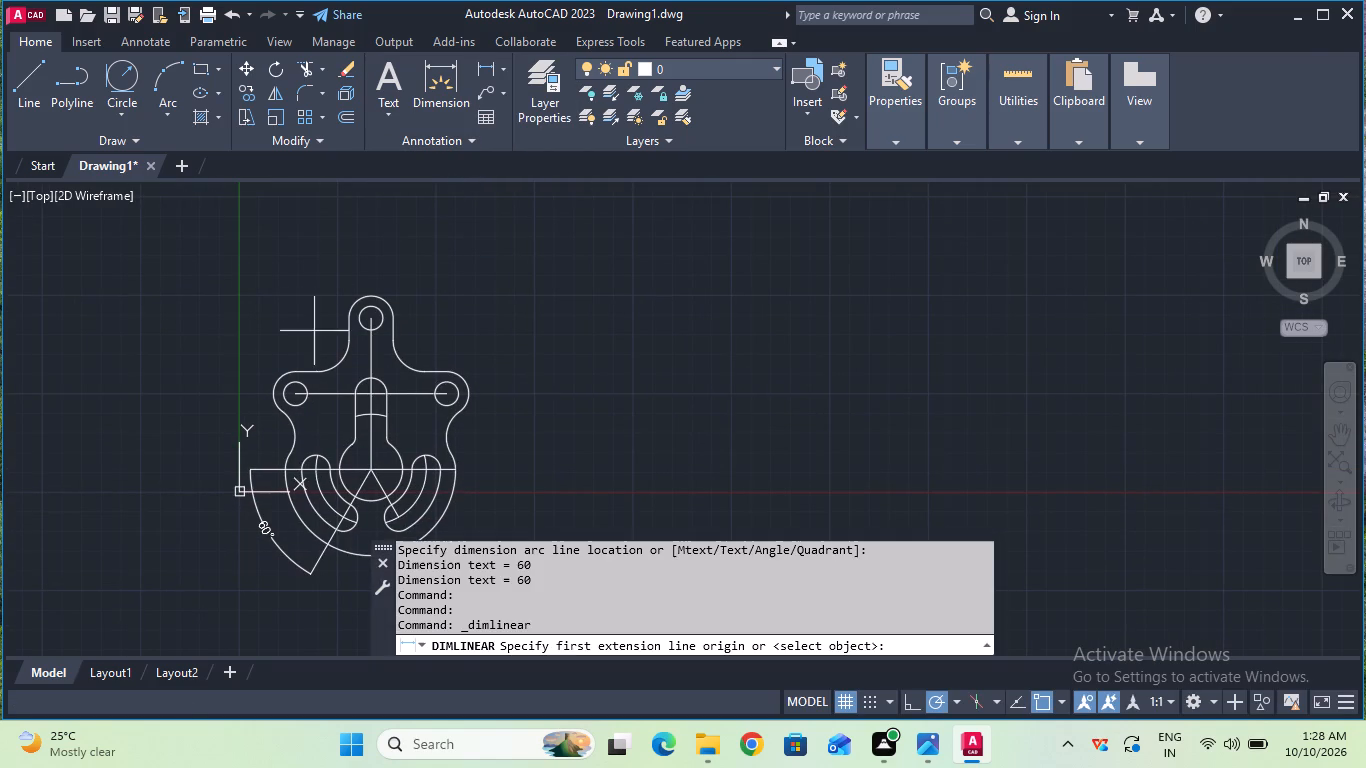
pyautogui.click(299, 390)
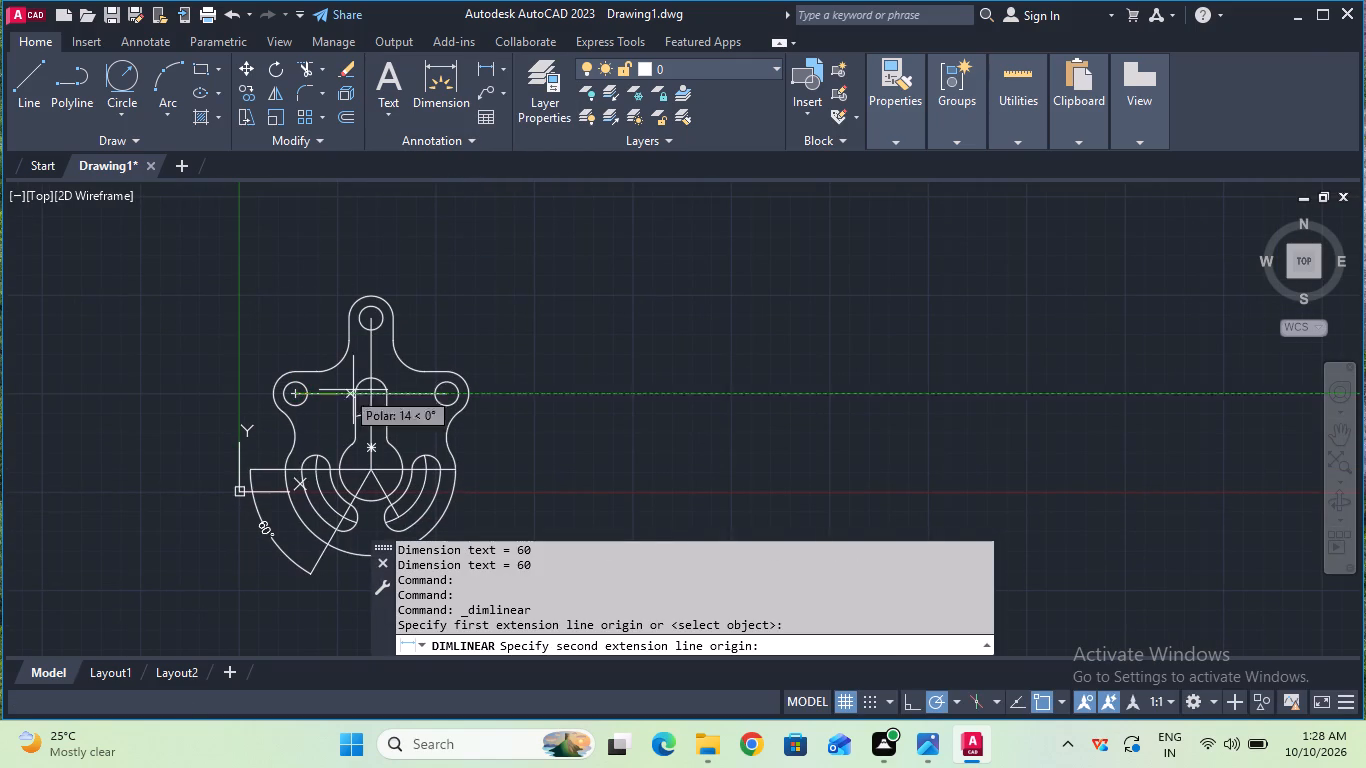
pyautogui.click(442, 389)
pyautogui.click(449, 277)
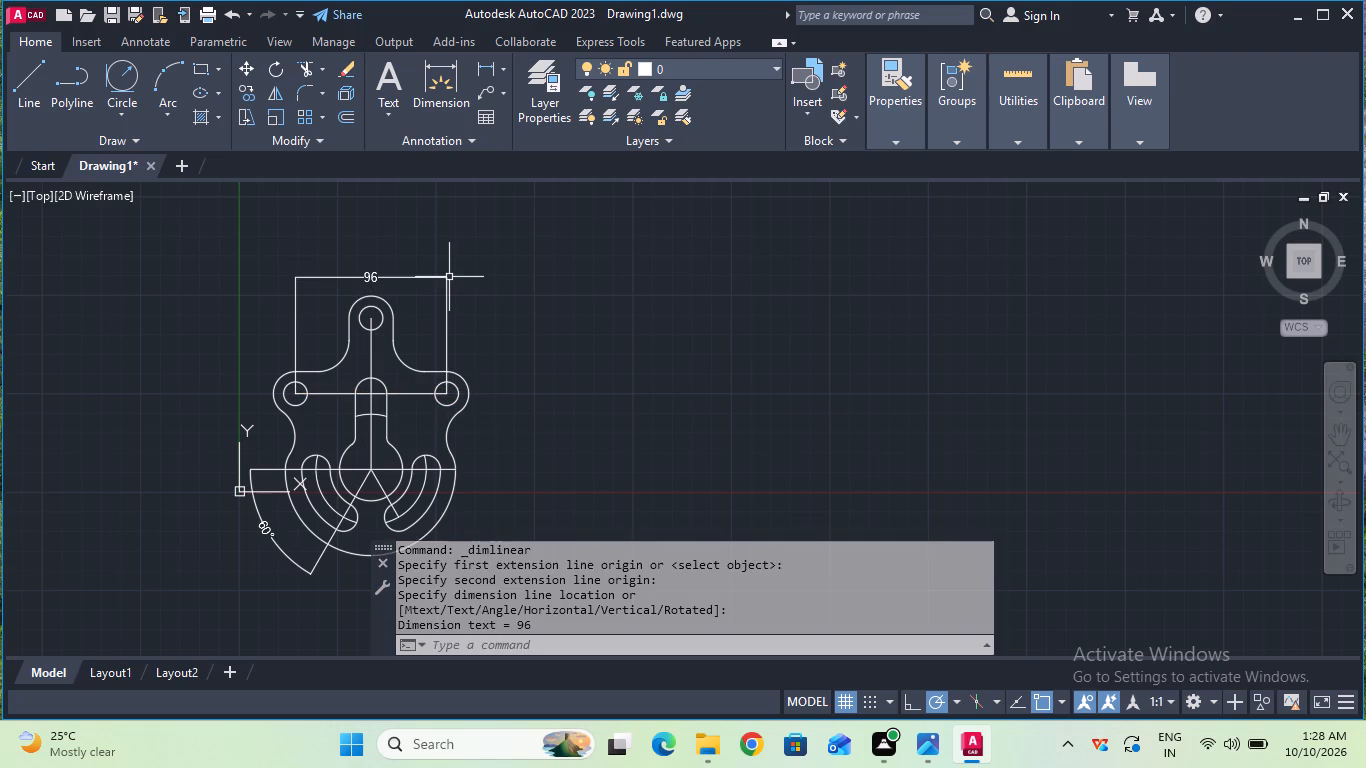
# Add a horizontal linear dimension from the vertical centre line to the right hole centre, placed below the overall hole-spacing dimension.
pyautogui.scroll(1, 449, 277)
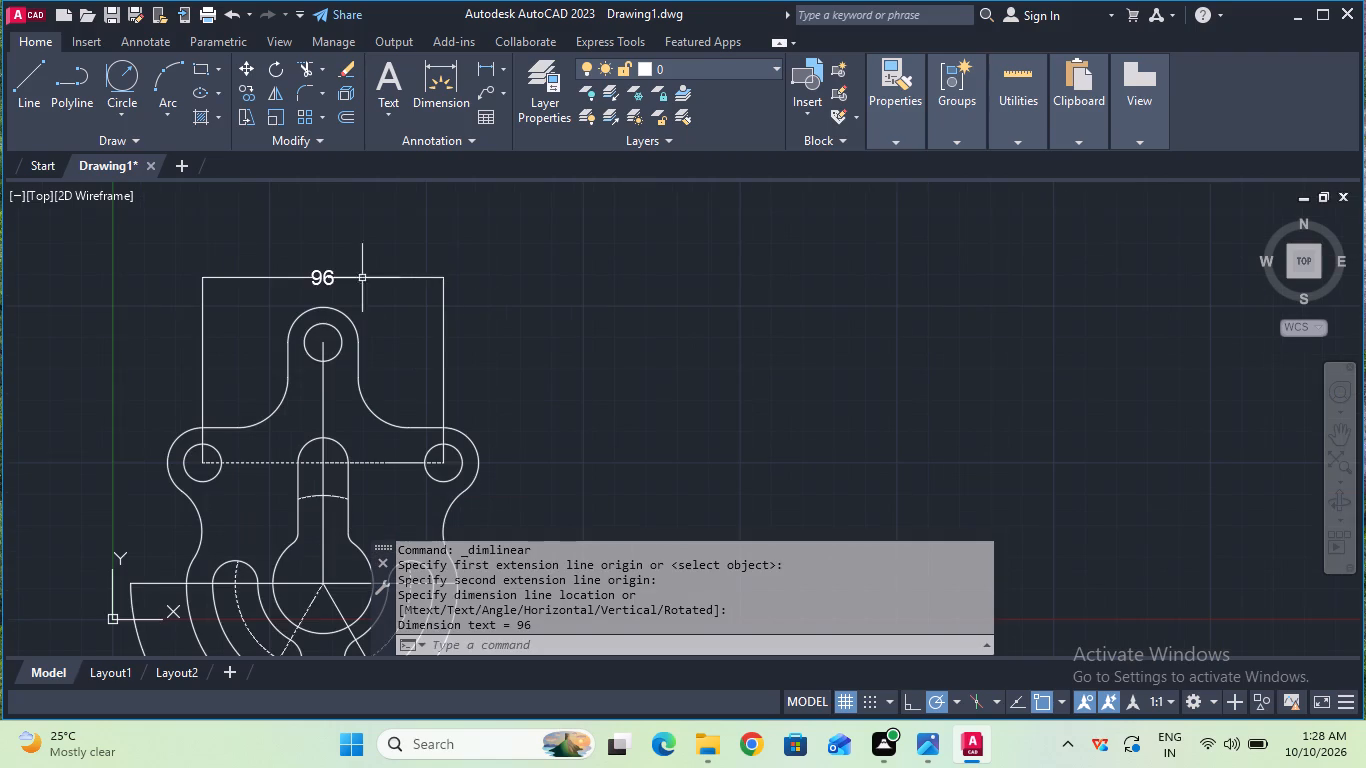
pyautogui.click(482, 69)
pyautogui.click(324, 455)
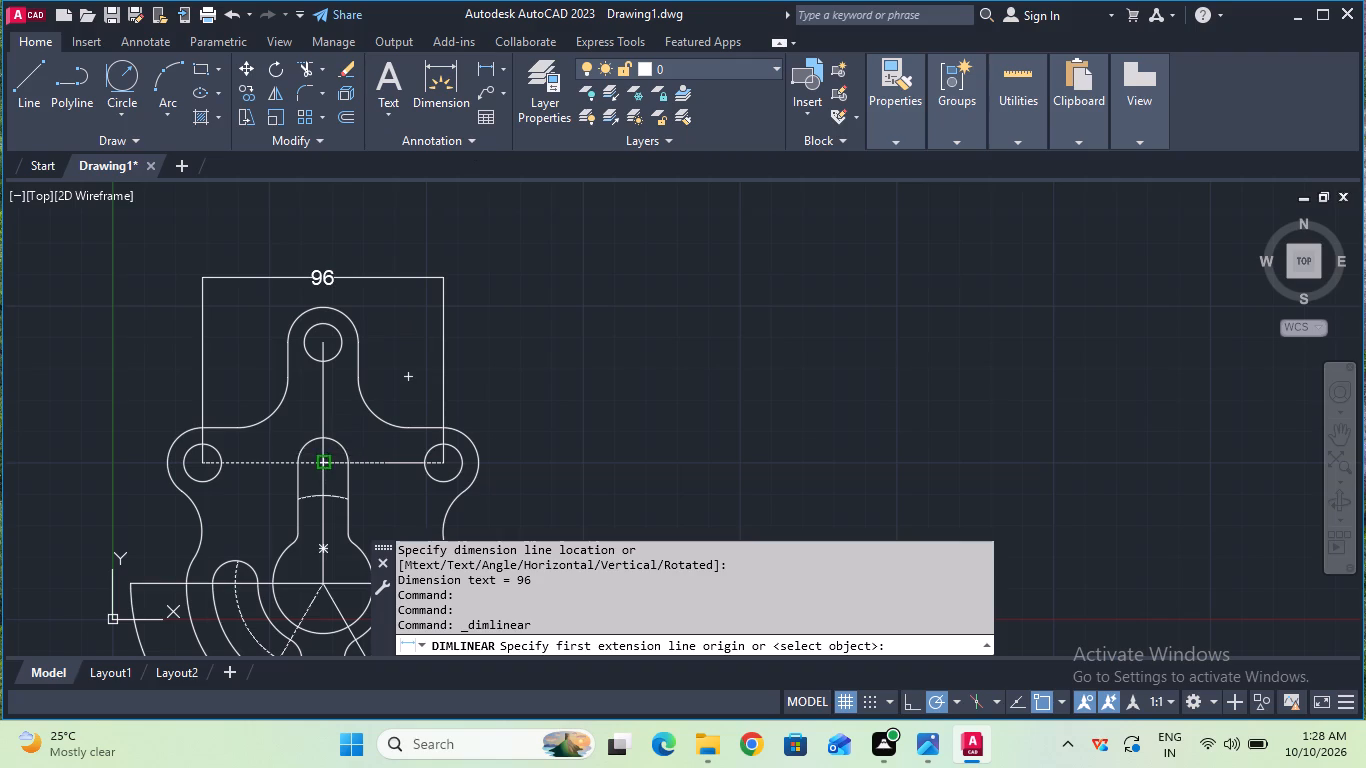
pyautogui.click(436, 455)
pyautogui.click(436, 381)
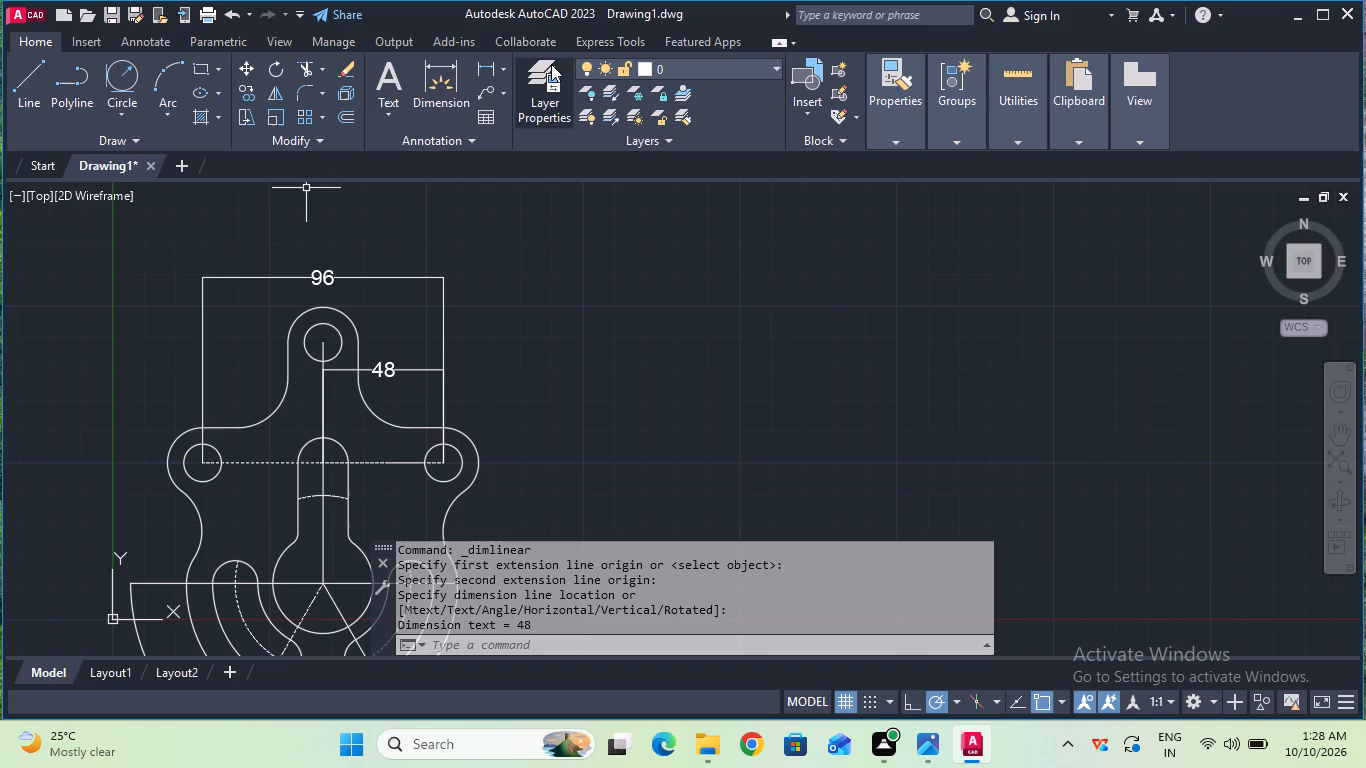
# Add a radius dimension to the left fillet between the top boss neck and the left boss.
pyautogui.click(497, 70)
pyautogui.click(506, 67)
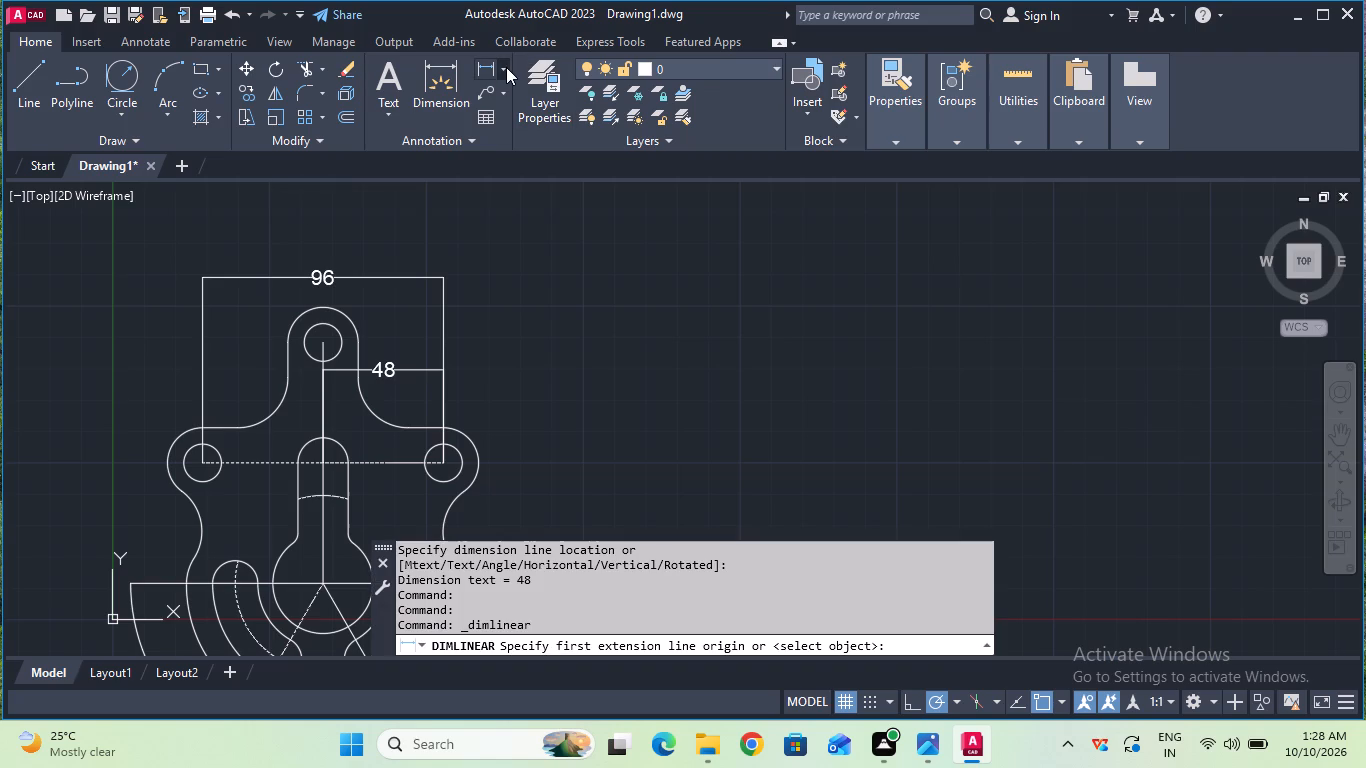
pyautogui.click(519, 251)
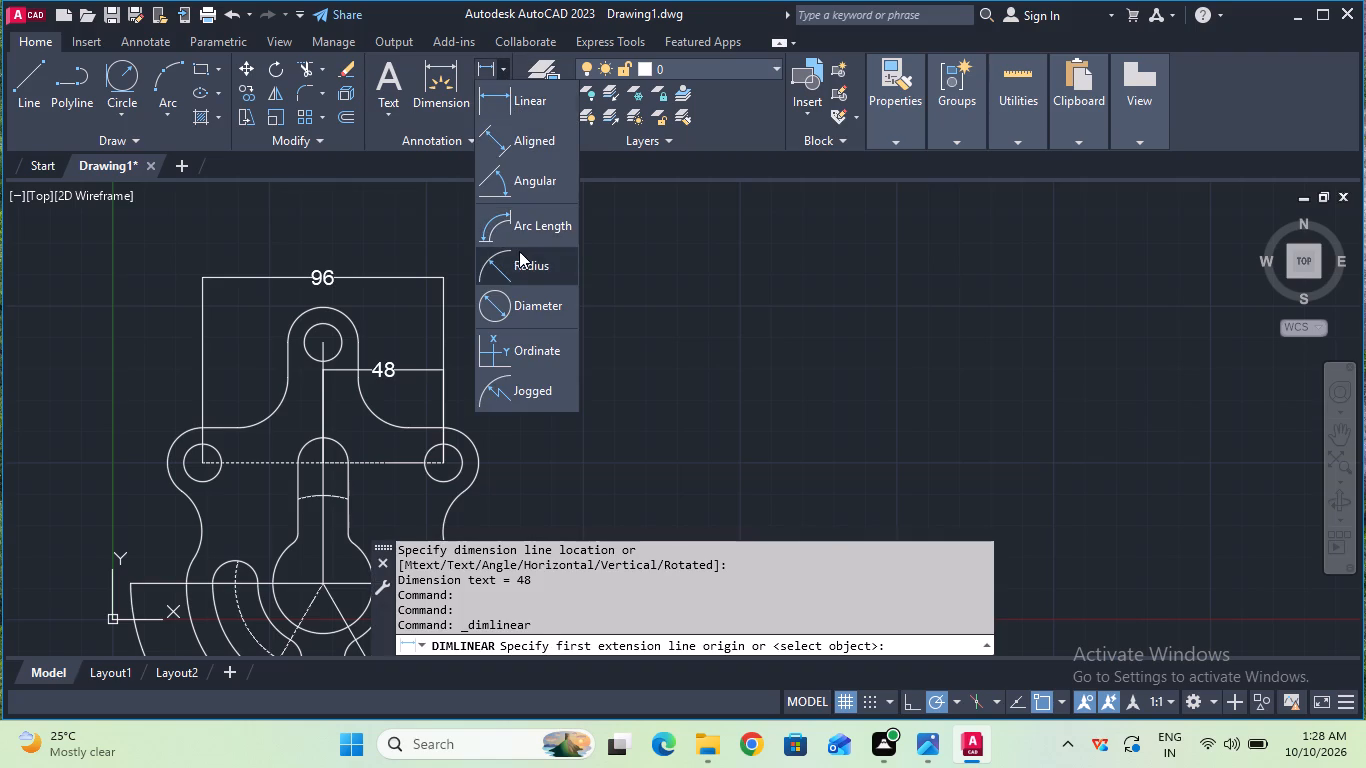
pyautogui.click(277, 409)
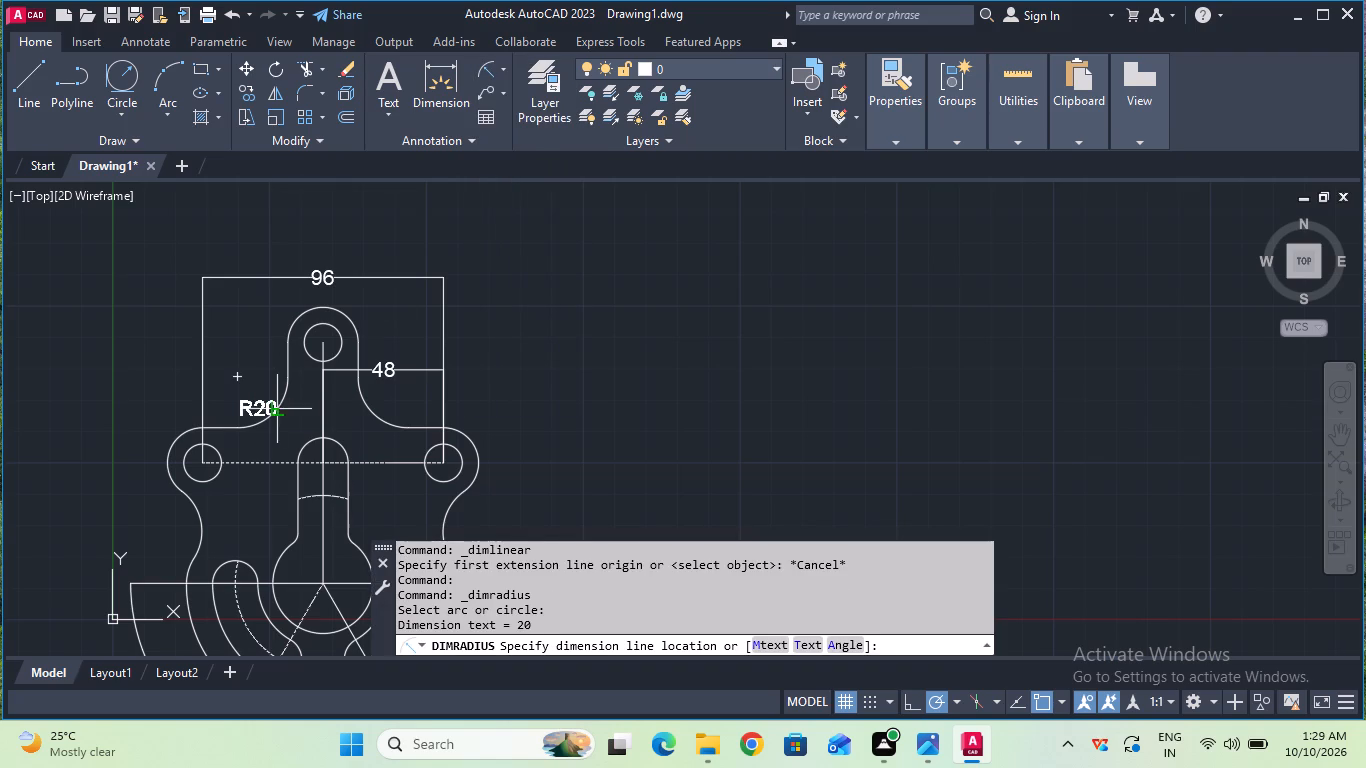
pyautogui.click(265, 381)
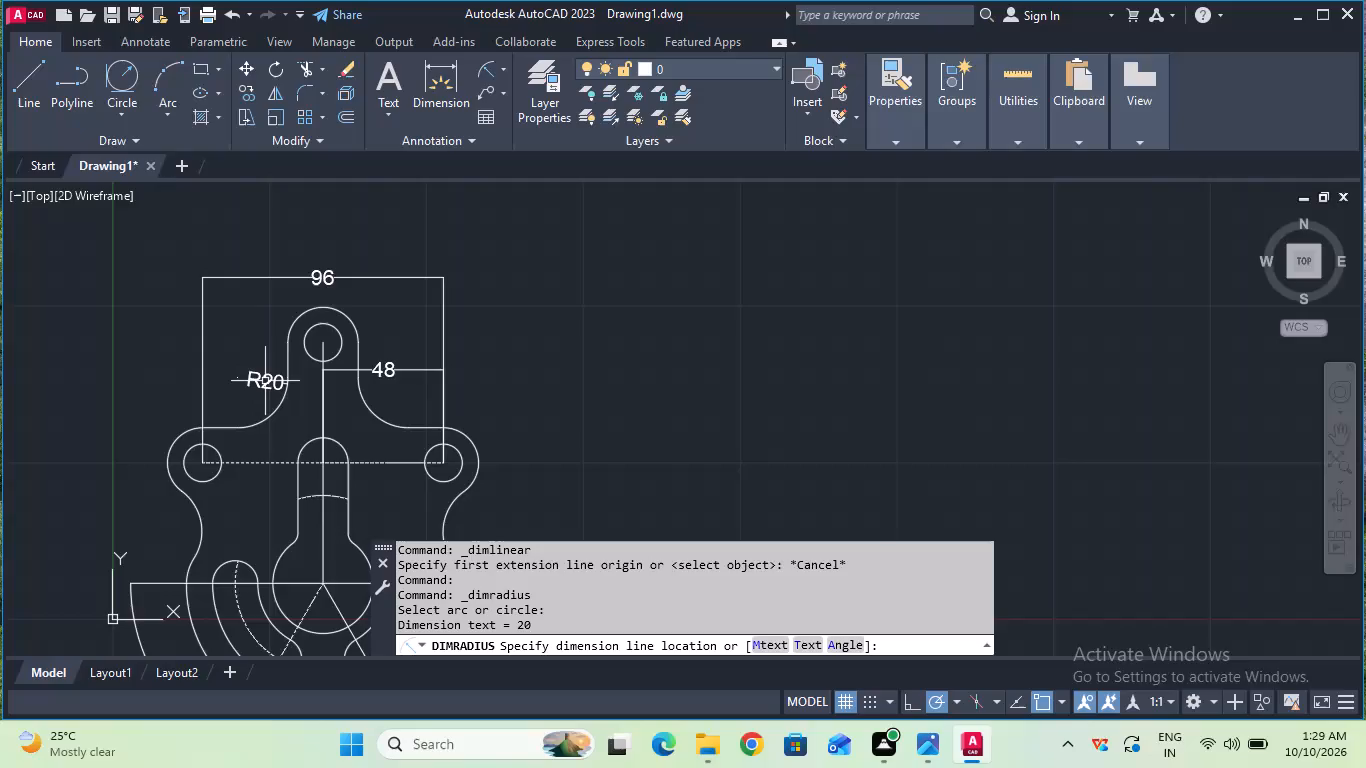
# Add a diameter dimension to the rounded upper end of the central keyhole slot, placed just above it.
pyautogui.click(500, 61)
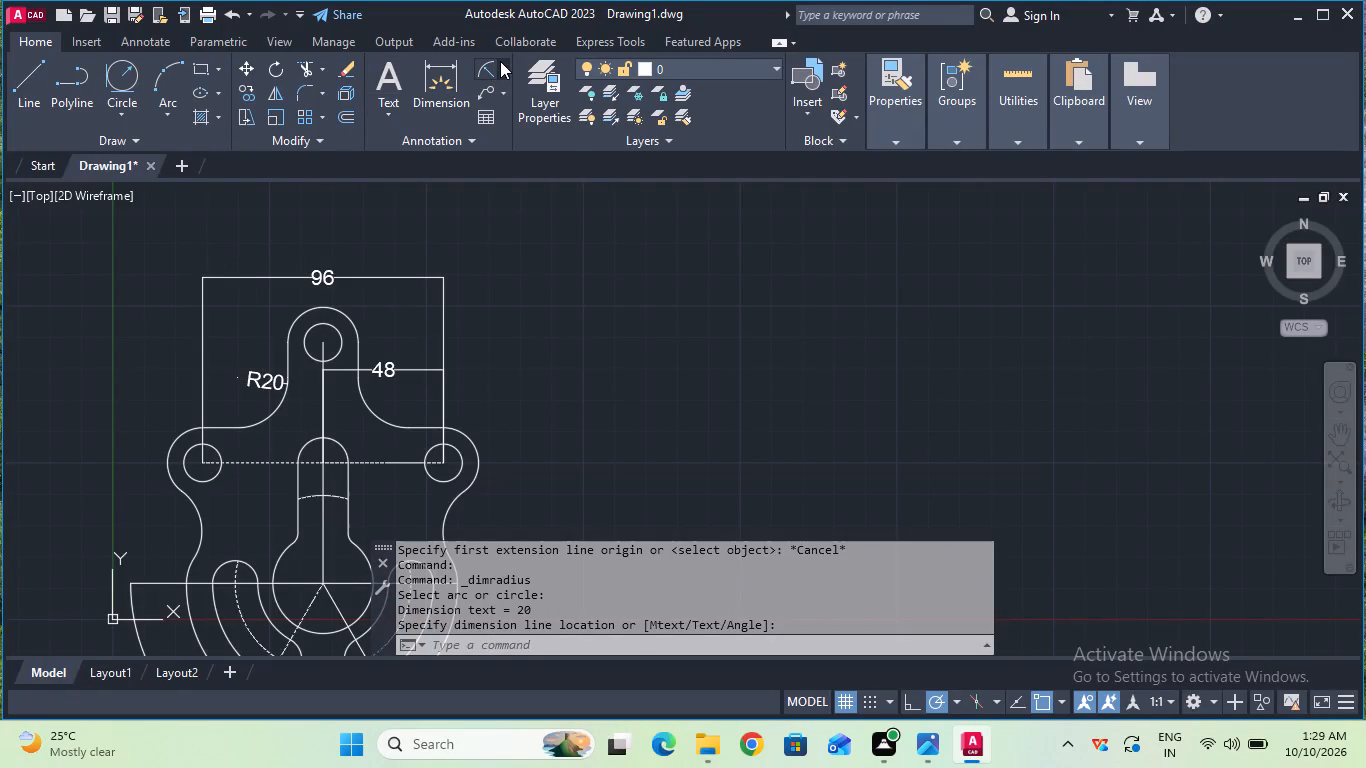
pyautogui.click(531, 293)
pyautogui.click(340, 441)
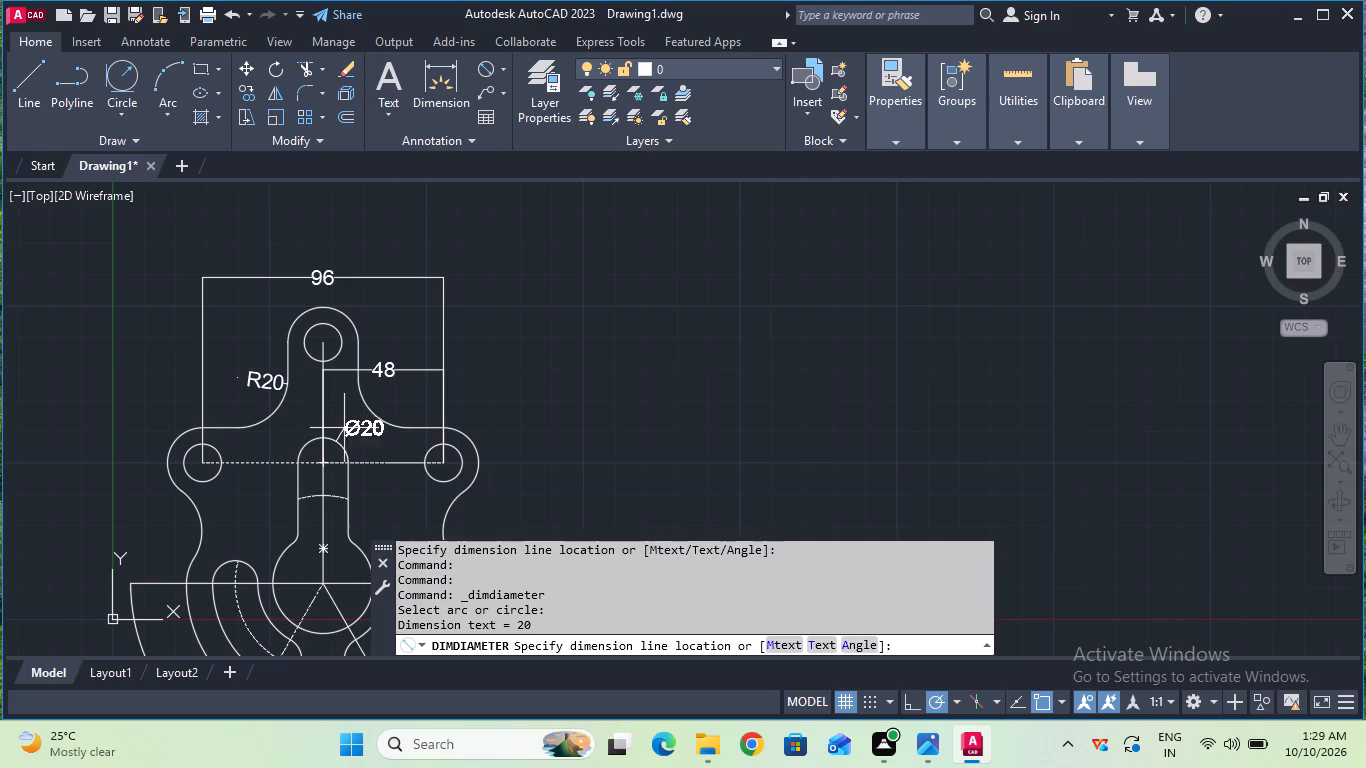
pyautogui.click(346, 423)
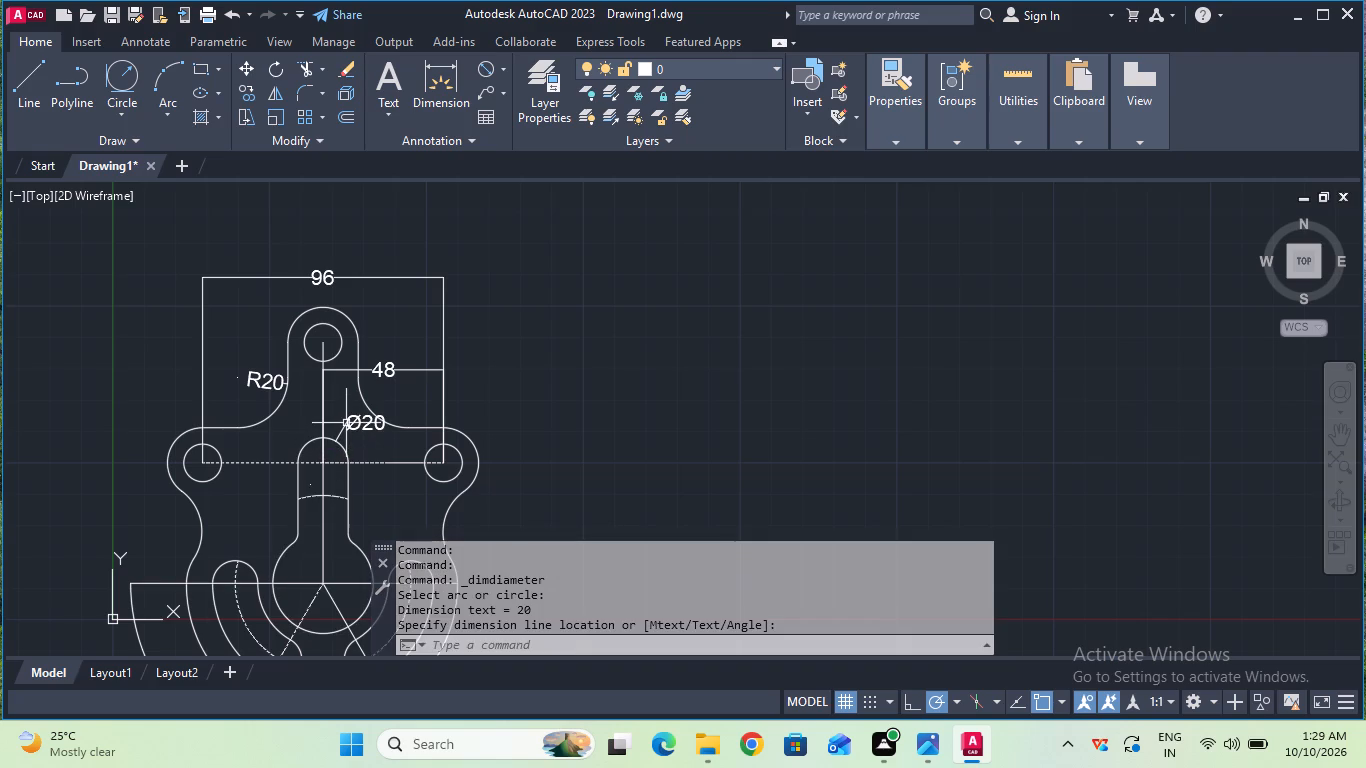
# Add a radius dimension to the left fillet where the central slot's straight side meets its lower circle.
pyautogui.scroll(1, 340, 508)
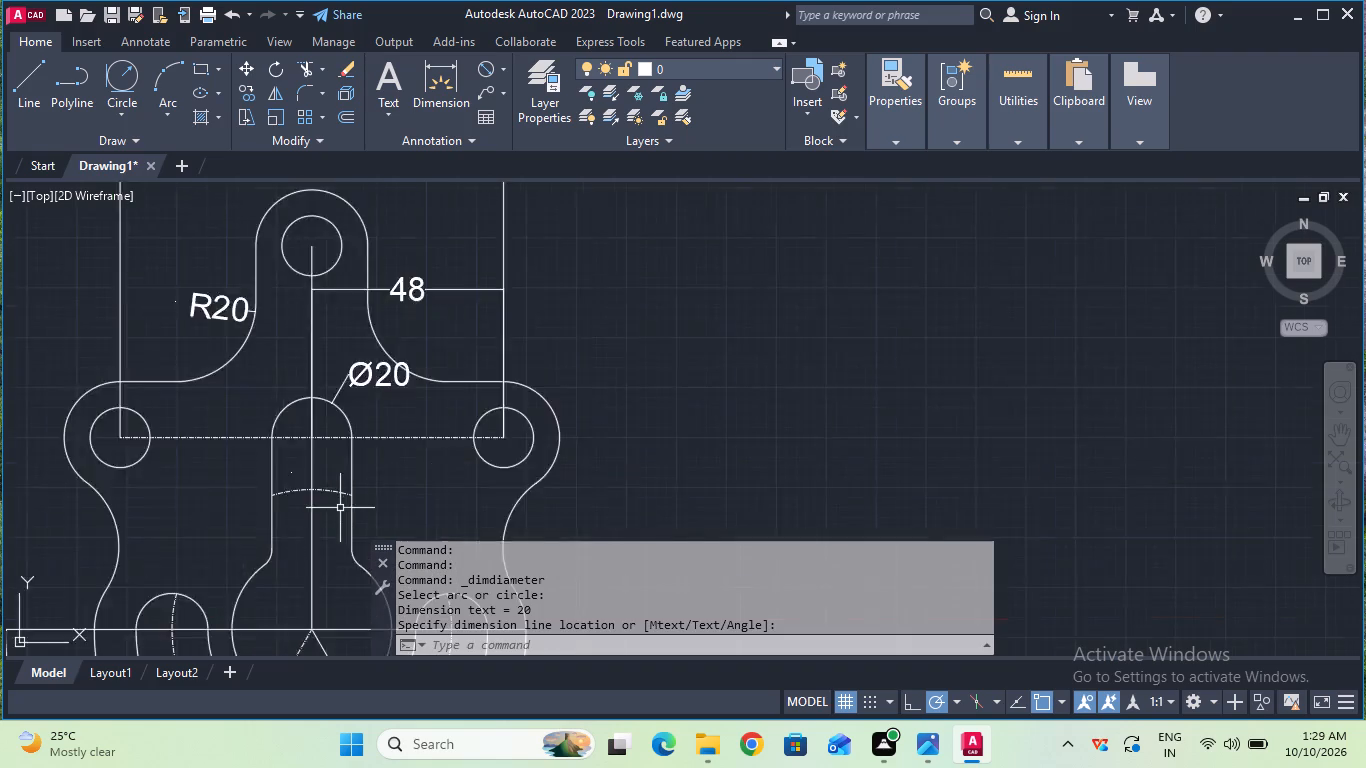
pyautogui.scroll(1, 340, 508)
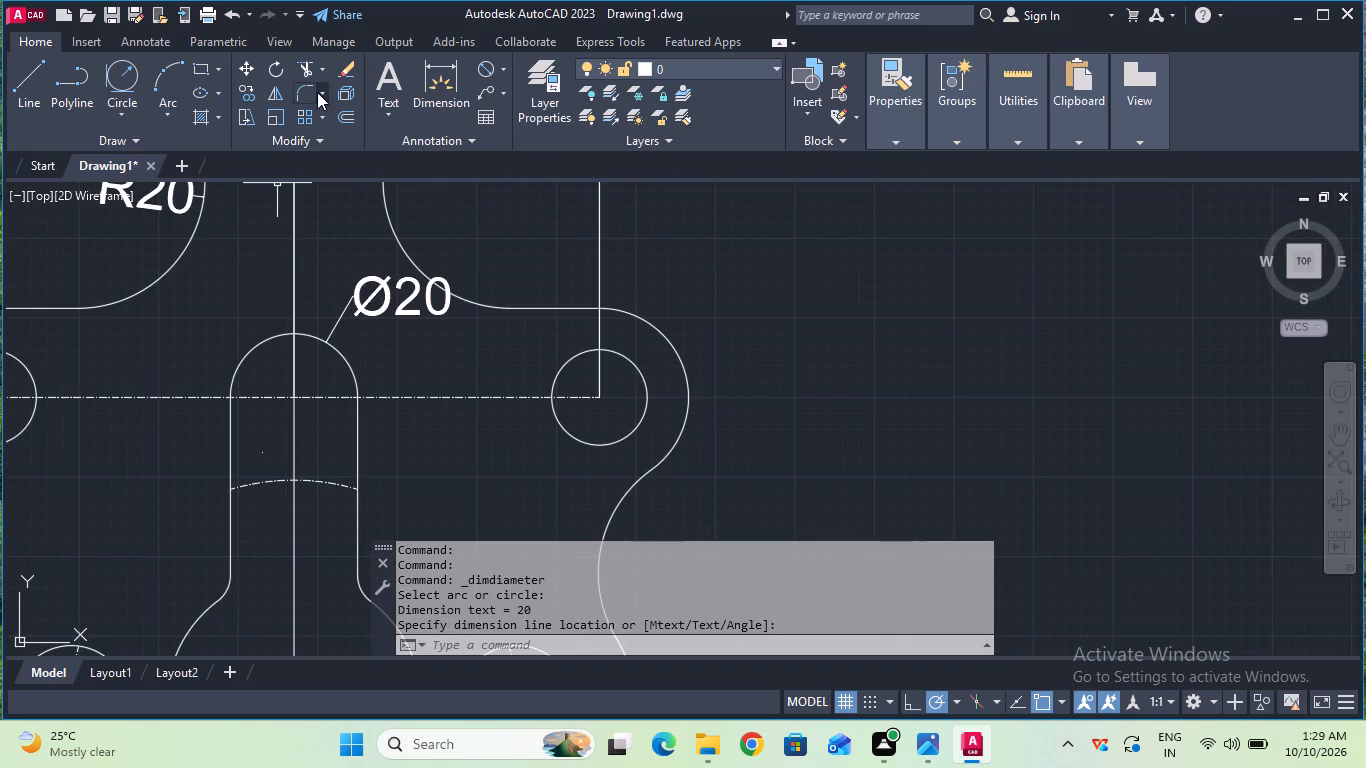
pyautogui.click(502, 72)
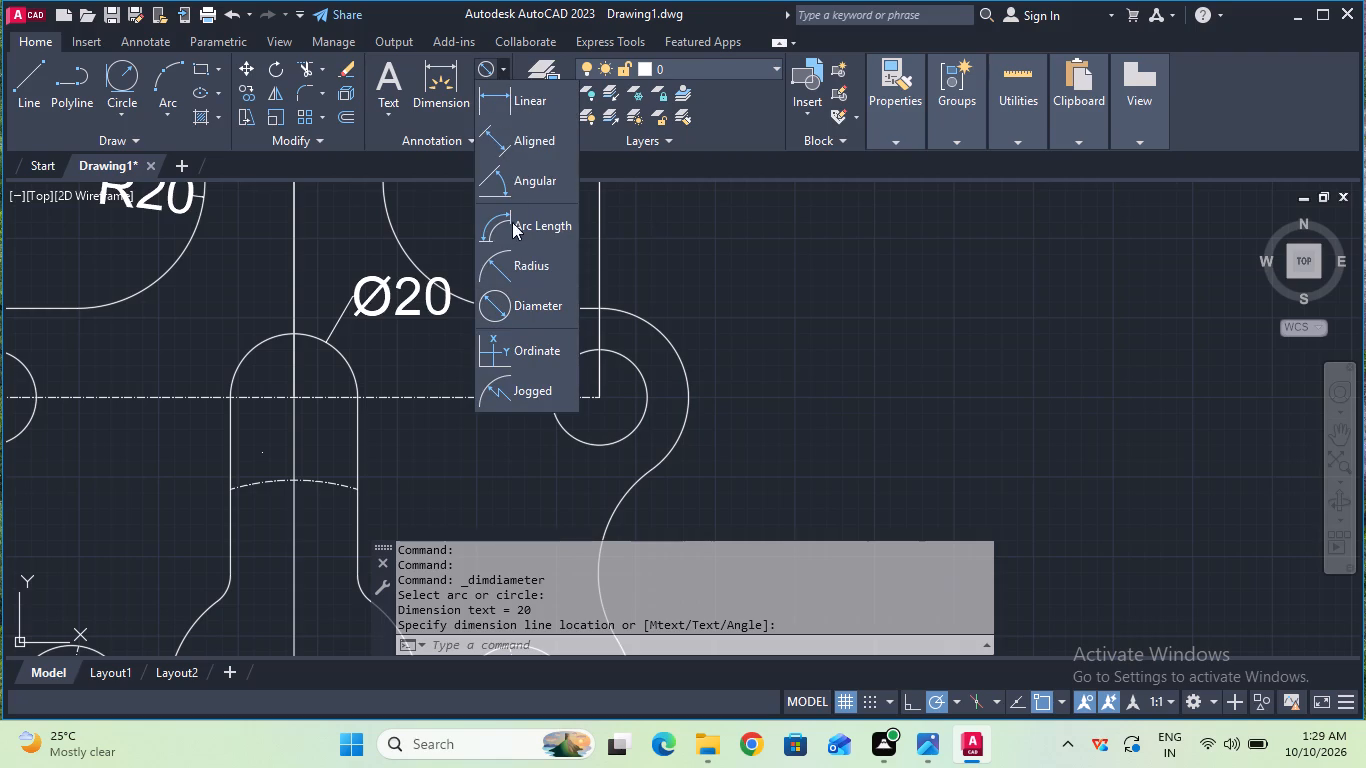
pyautogui.click(513, 261)
pyautogui.scroll(-1, 513, 261)
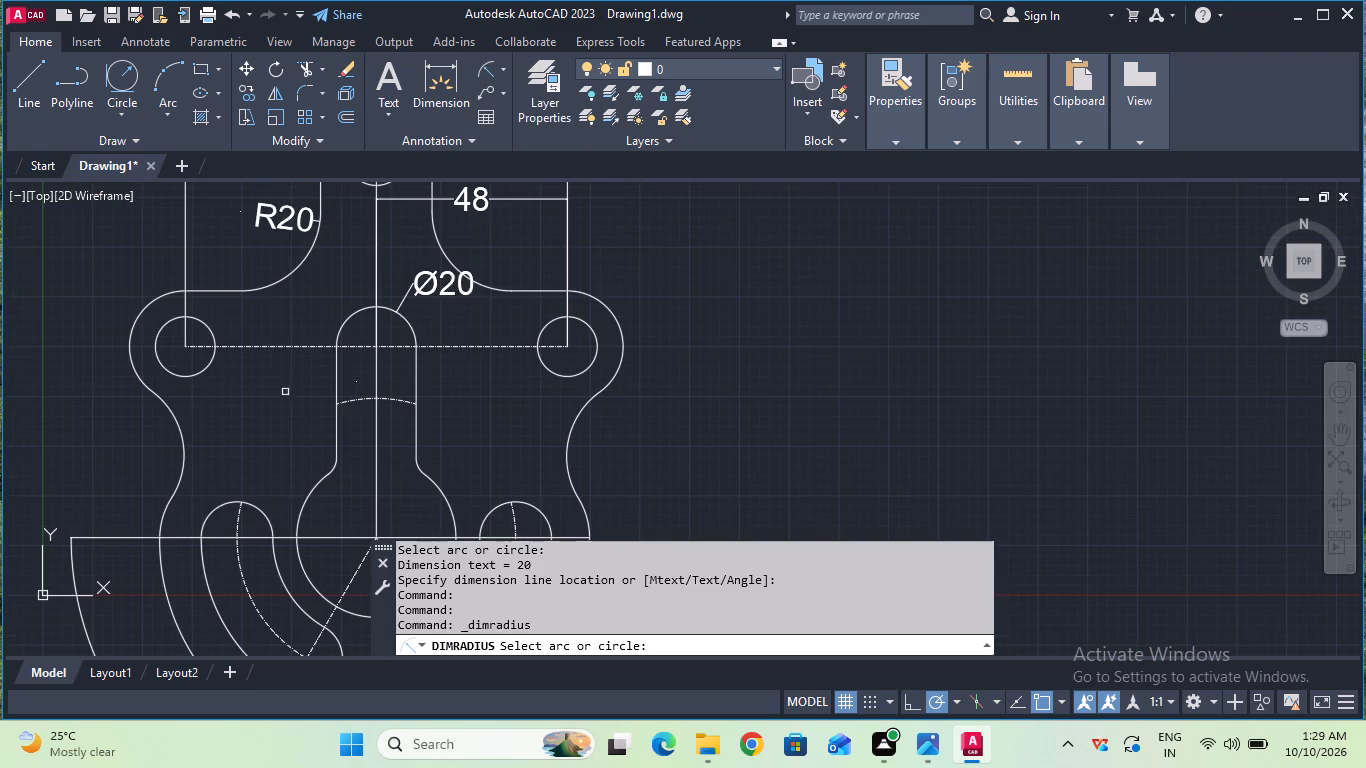
pyautogui.click(332, 464)
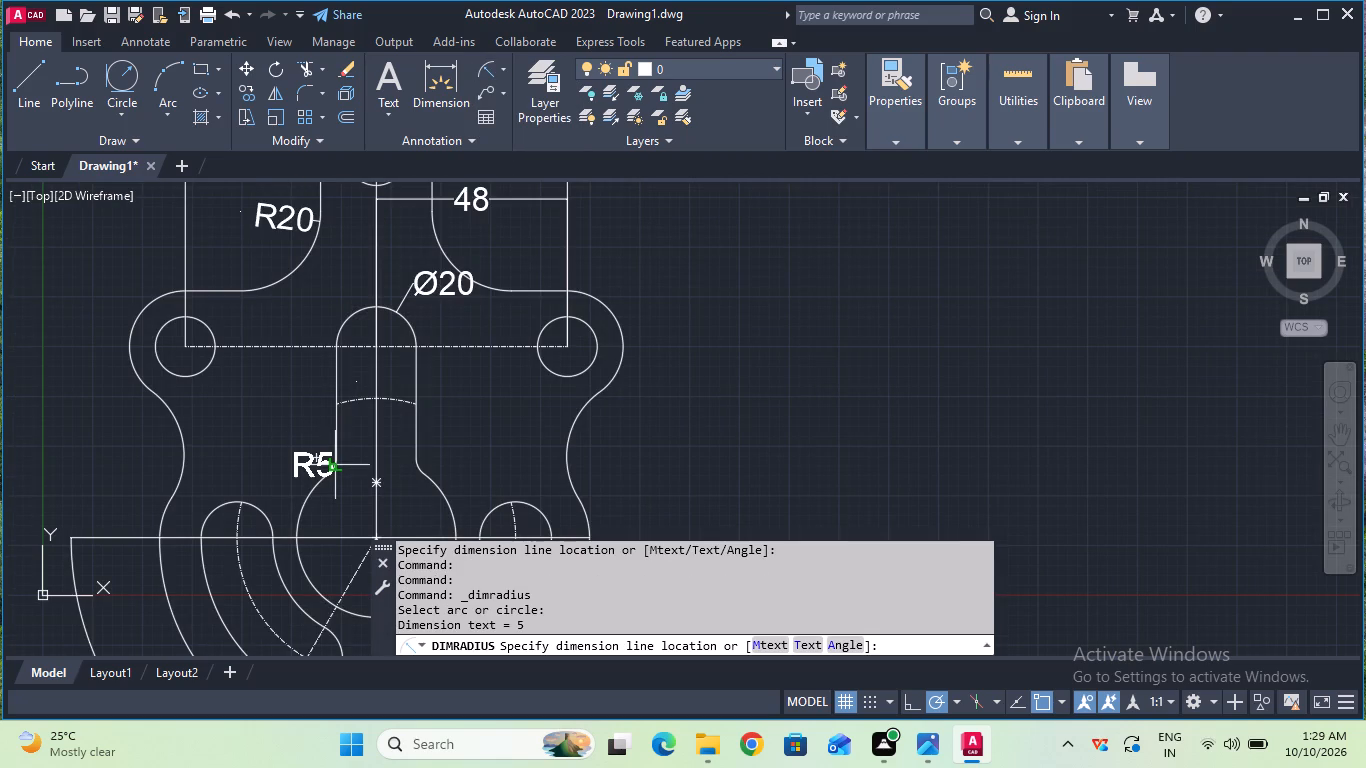
pyautogui.click(332, 464)
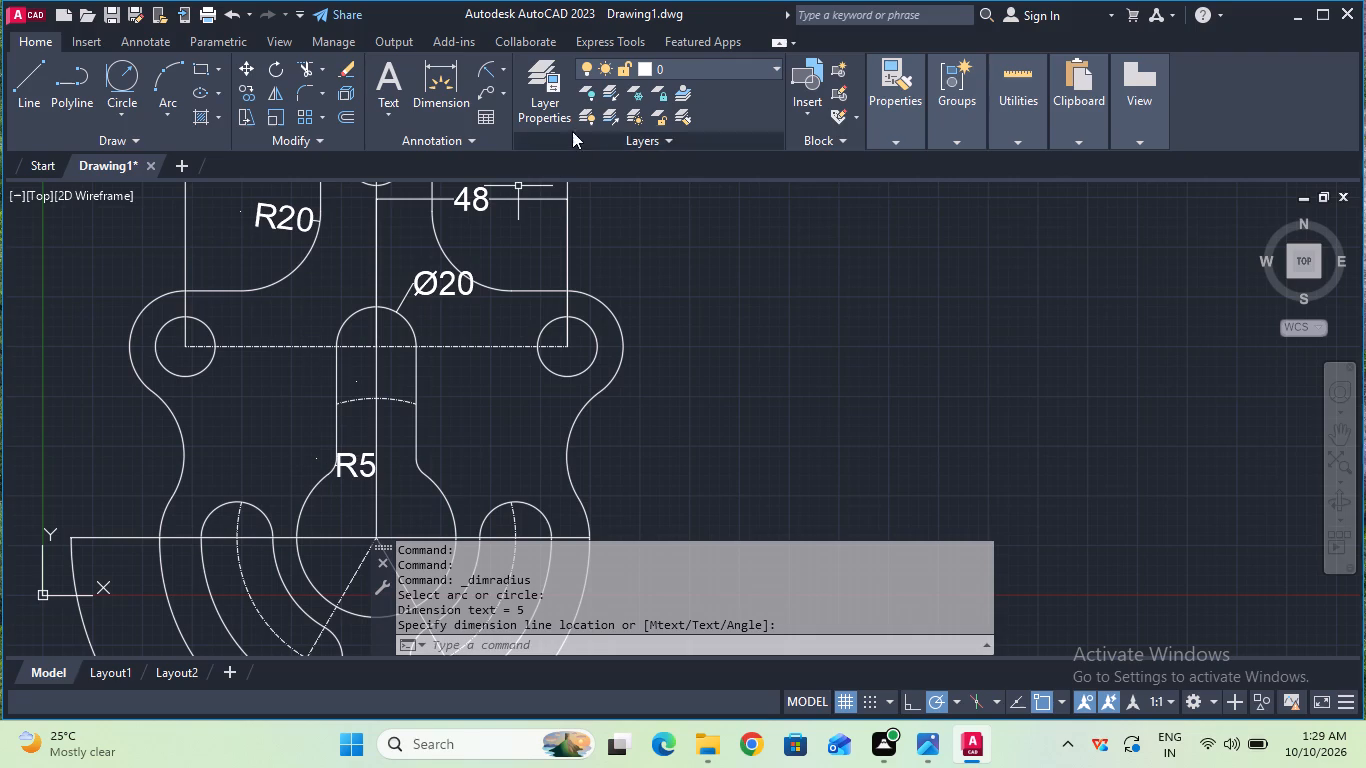
# Add radius dimensions to the left curved slot's dashed centre arc and its rounded upper end.
pyautogui.click(492, 66)
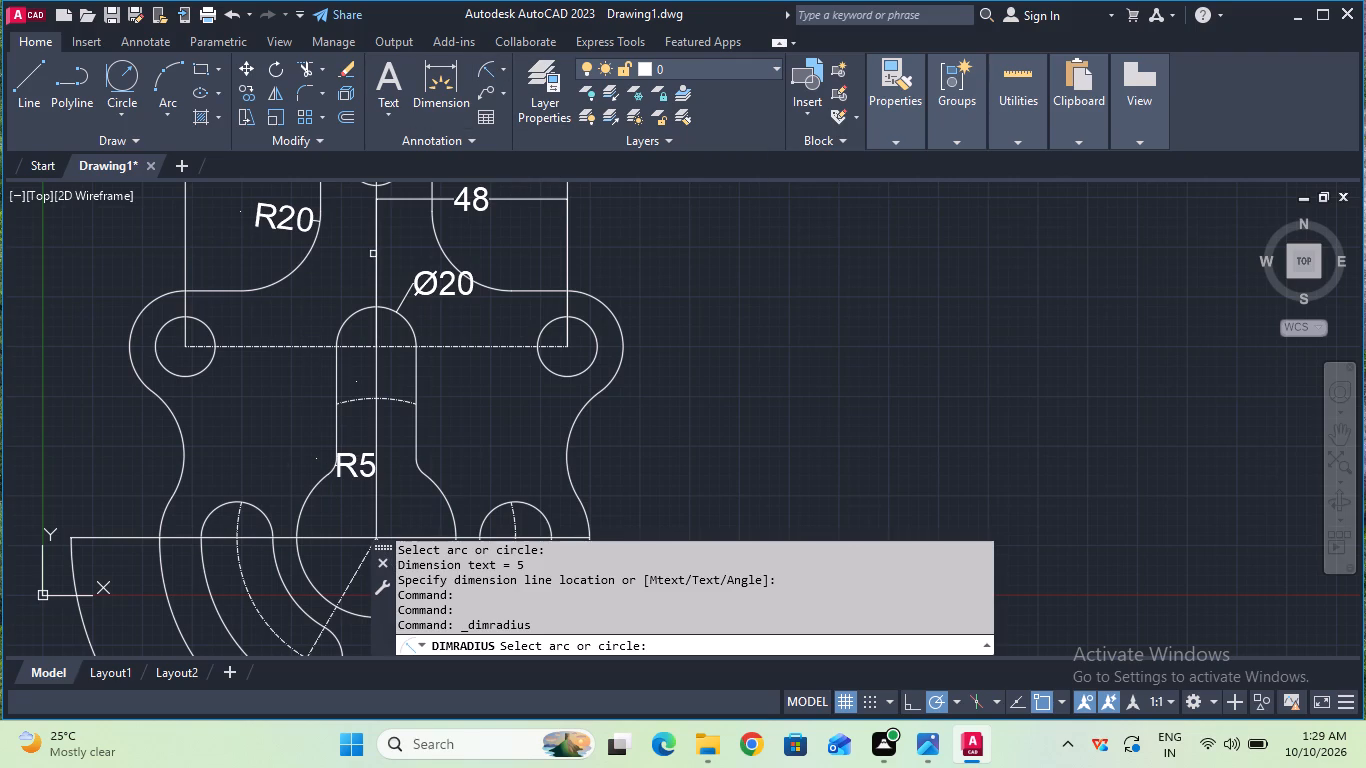
pyautogui.click(237, 555)
pyautogui.click(253, 487)
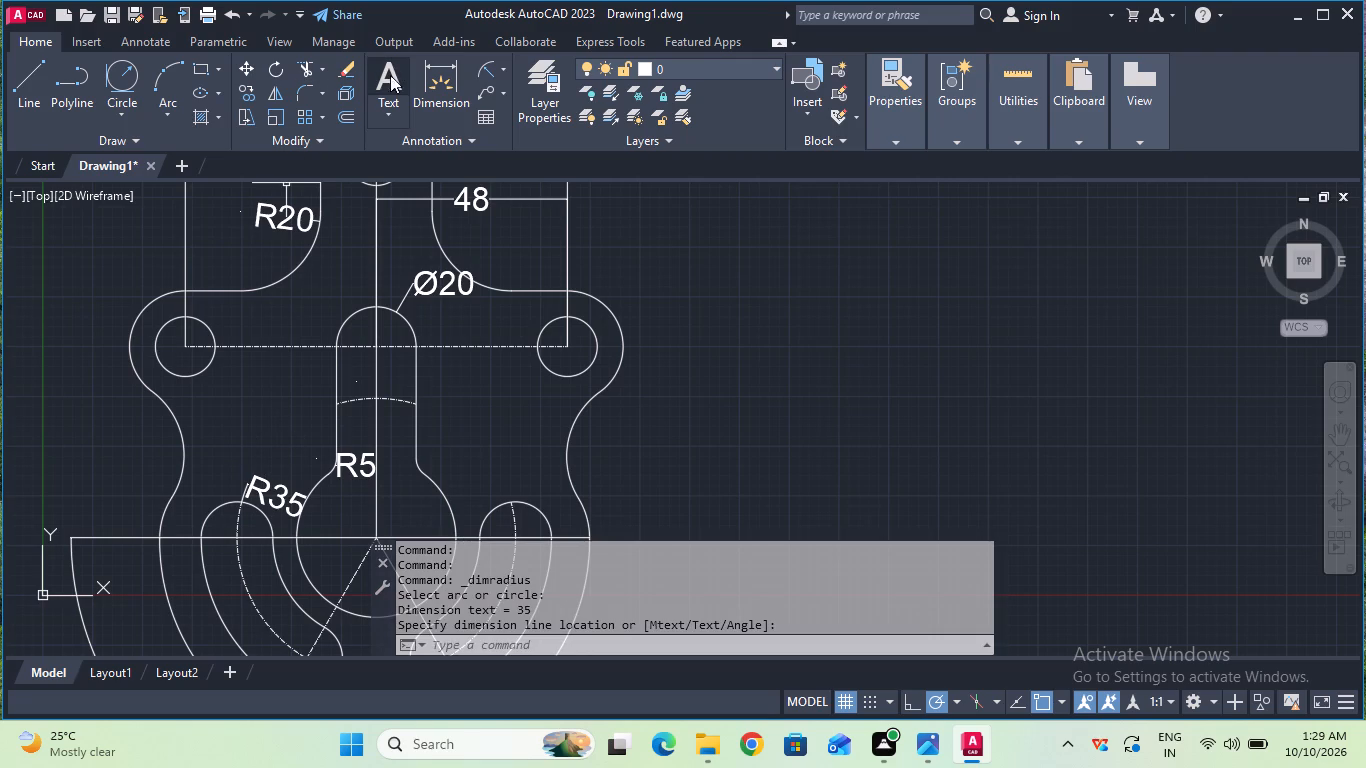
pyautogui.click(496, 63)
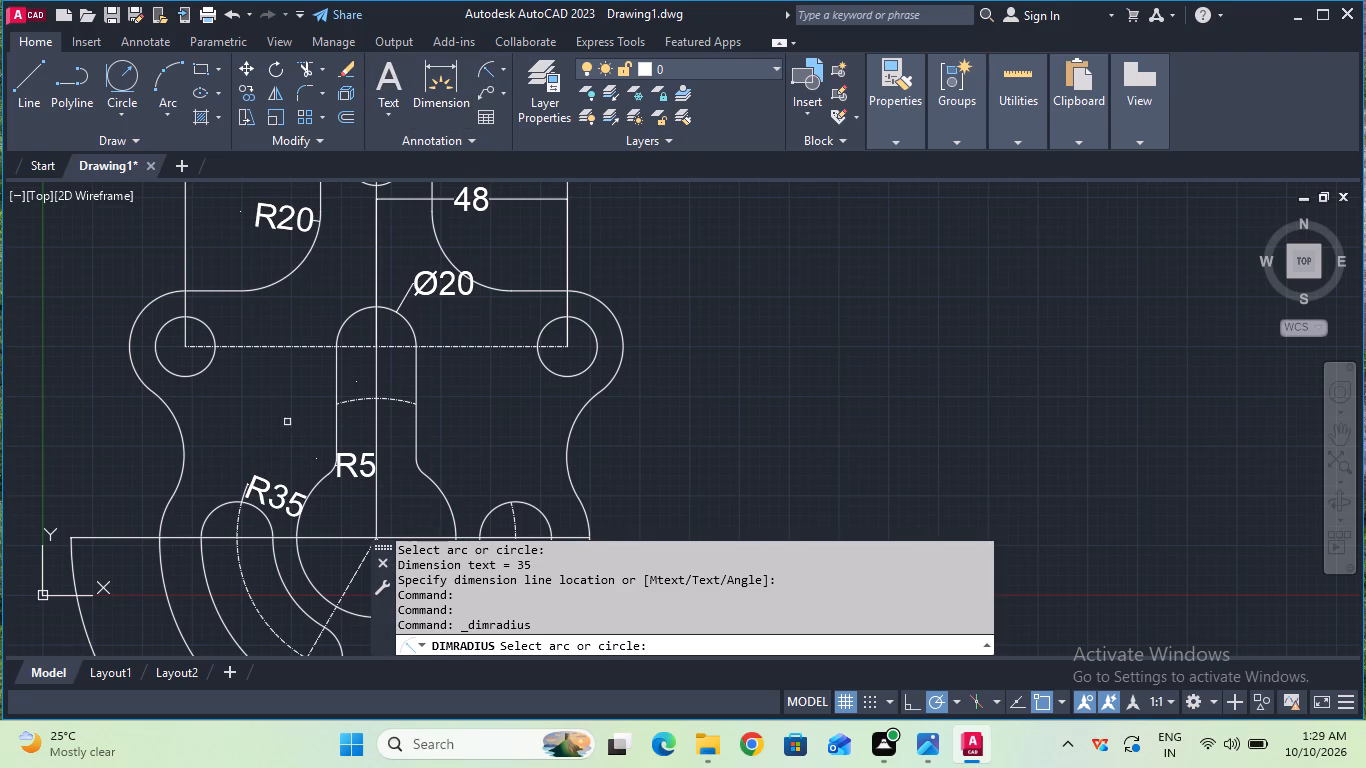
pyautogui.click(208, 512)
pyautogui.click(146, 475)
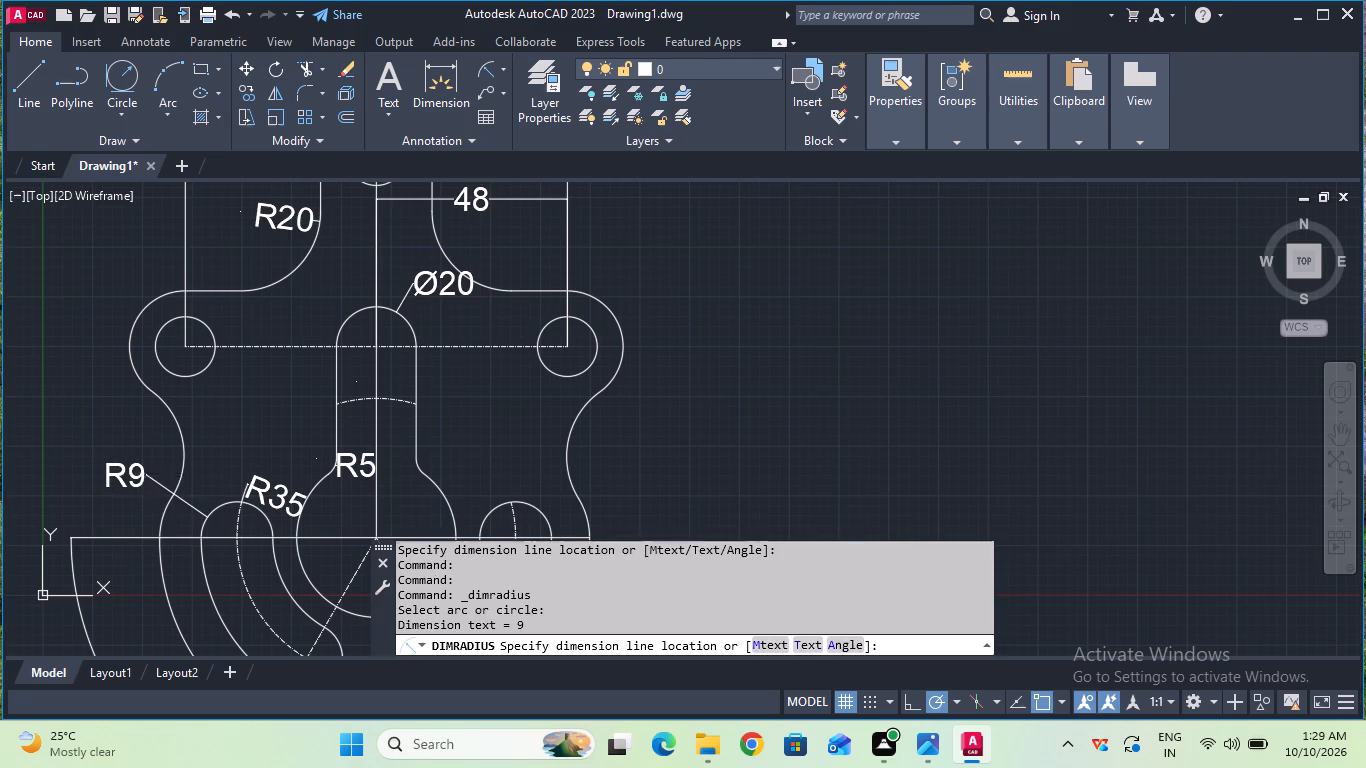
# Add a radius dimension to the right outline arc just above the horizontal centre line, with its text outside the plate.
pyautogui.click(488, 75)
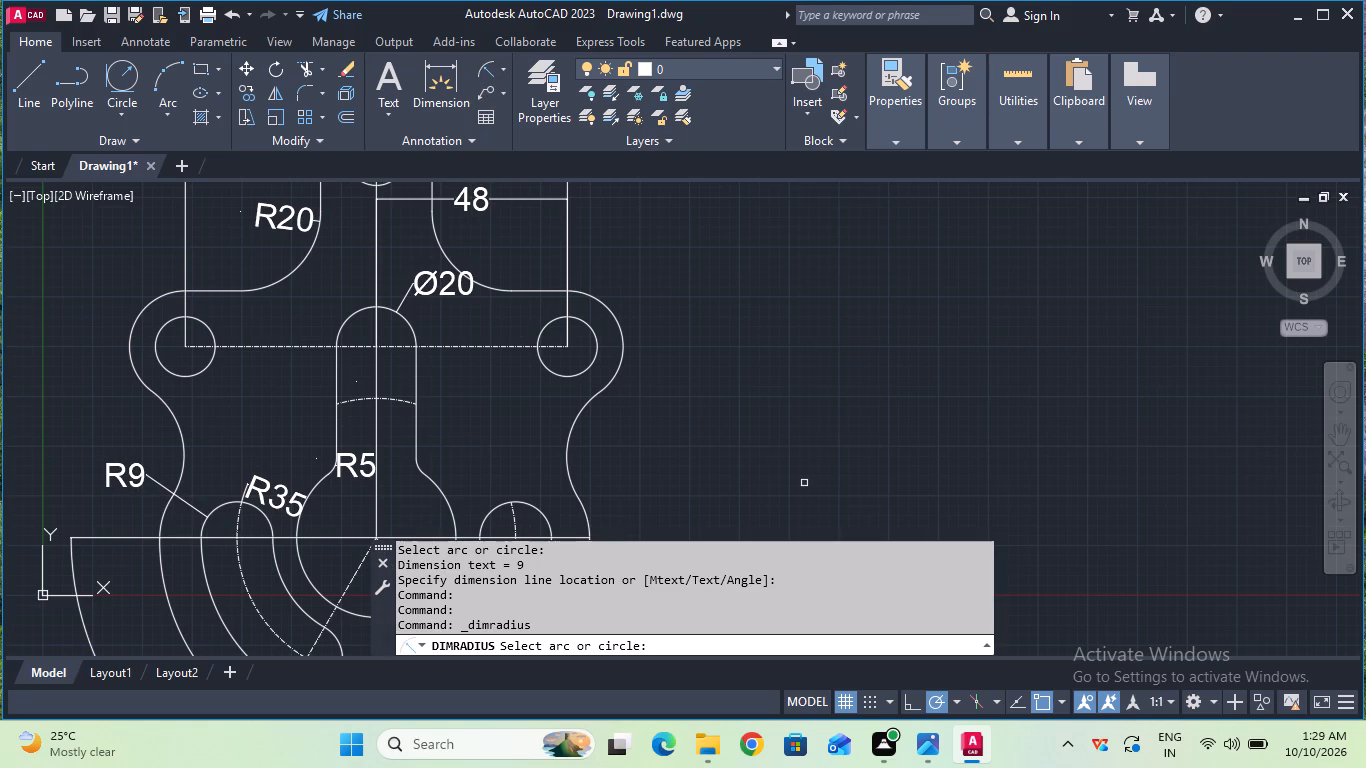
pyautogui.scroll(-1, 804, 483)
pyautogui.moveTo(804, 483); pyautogui.dragTo(812, 346, button='middle')
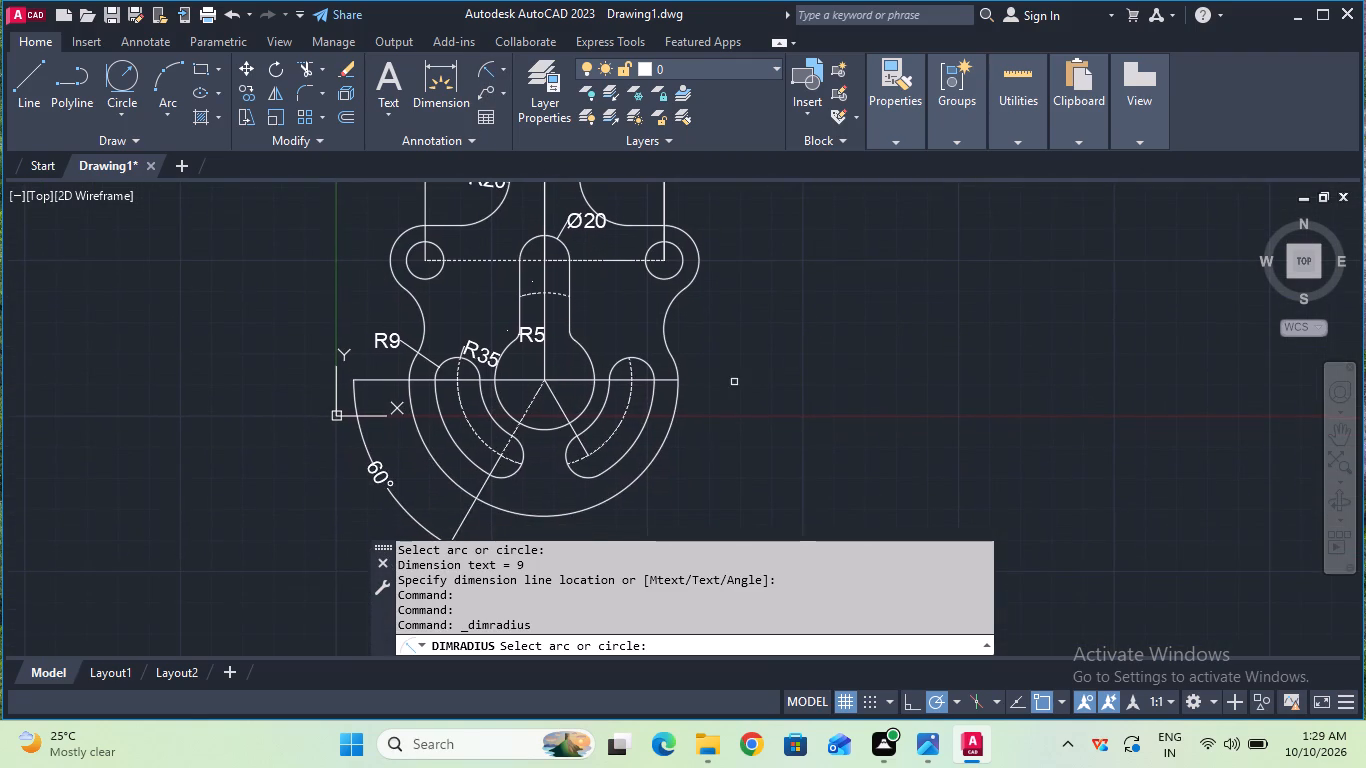
pyautogui.click(678, 365)
pyautogui.click(720, 365)
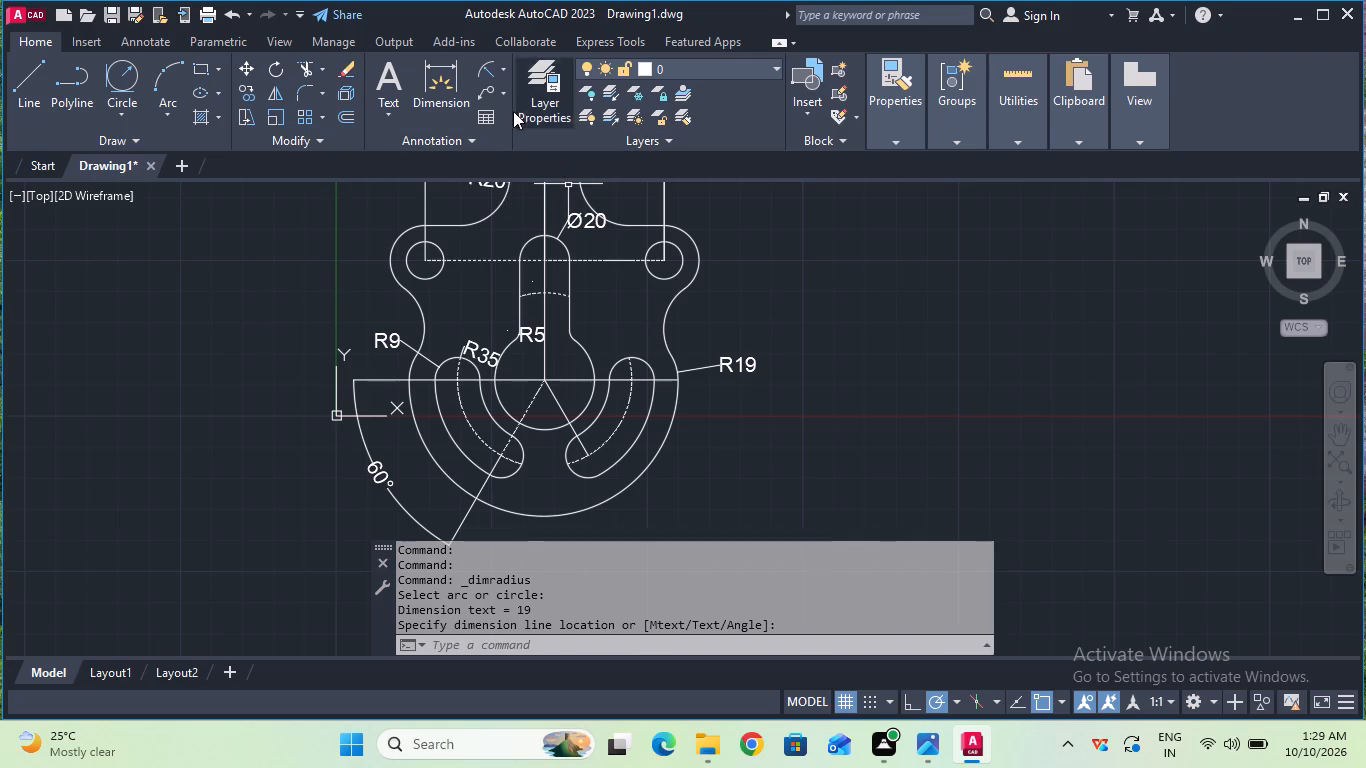
# Add a diameter dimension to the right boss hole, placed on its outer side.
pyautogui.click(506, 78)
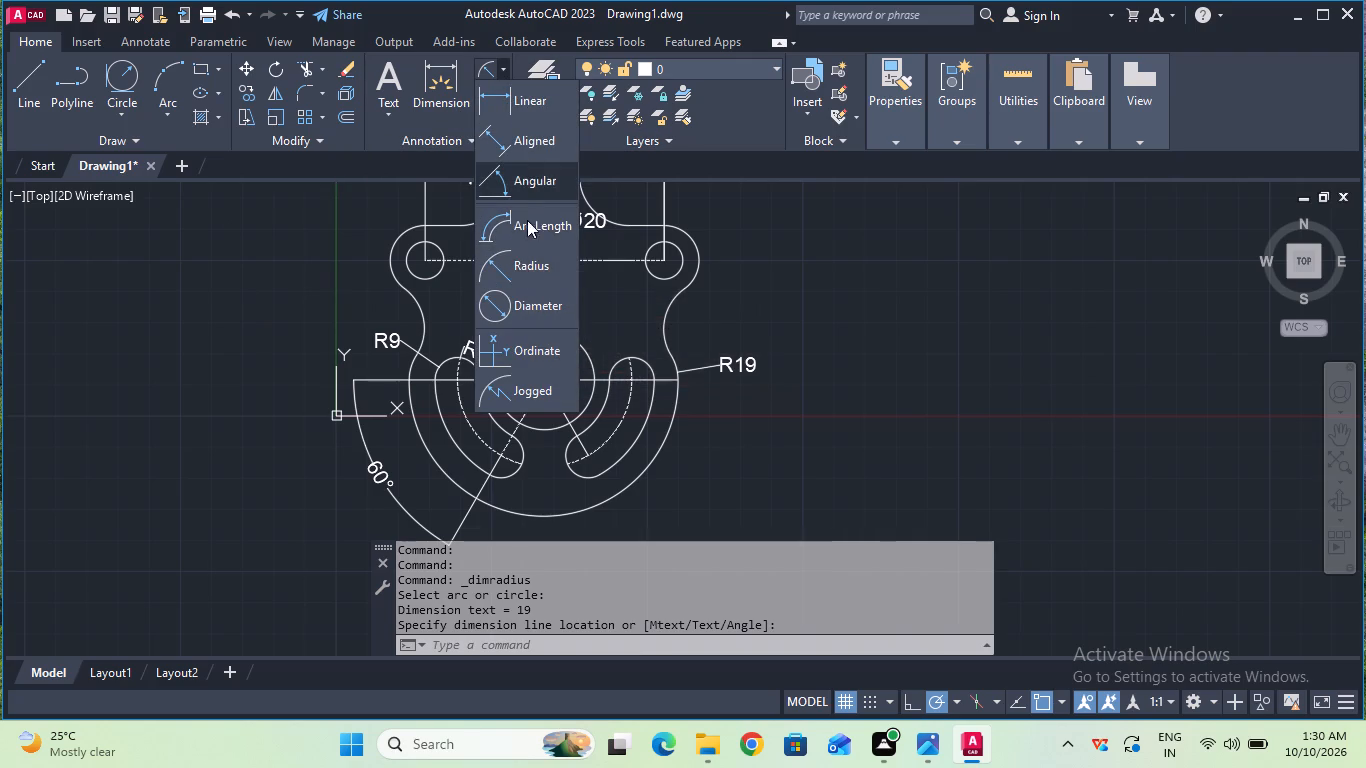
pyautogui.click(519, 298)
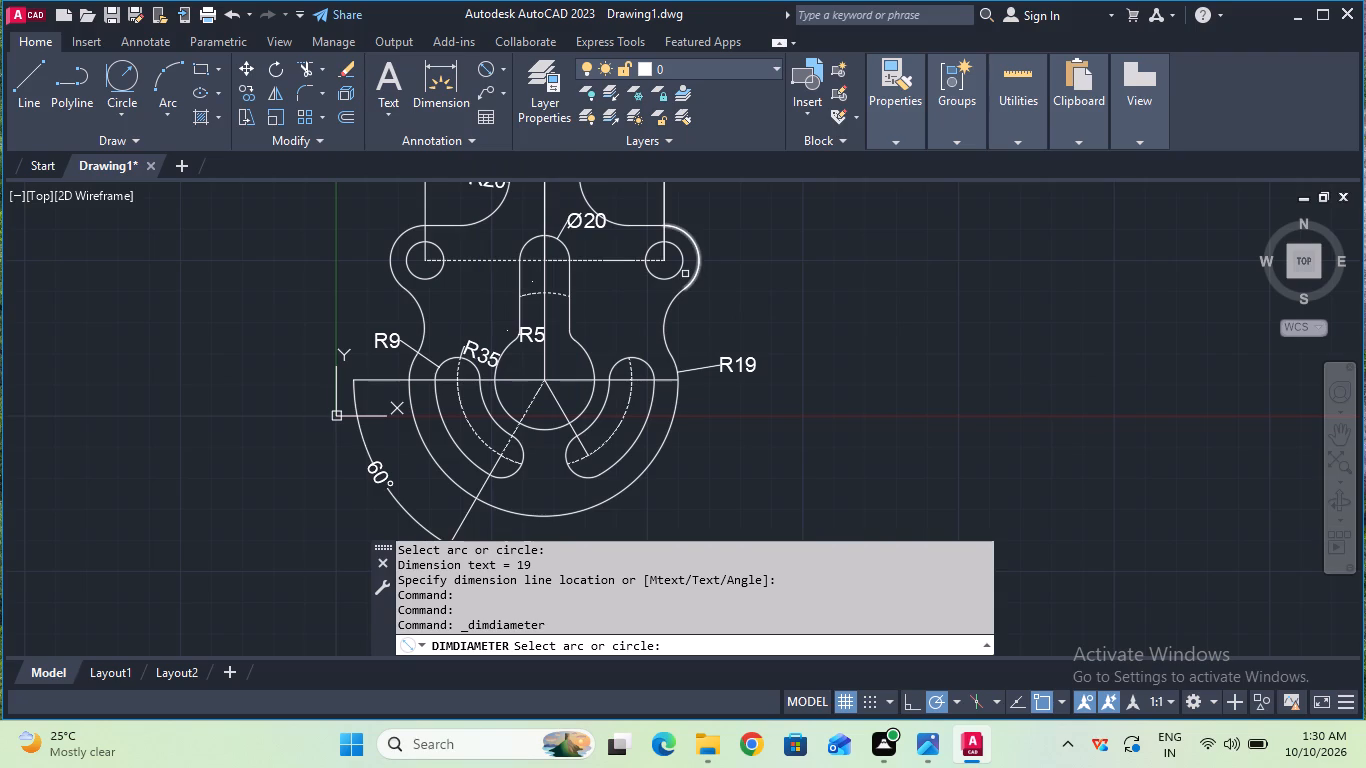
pyautogui.click(677, 274)
pyautogui.click(709, 274)
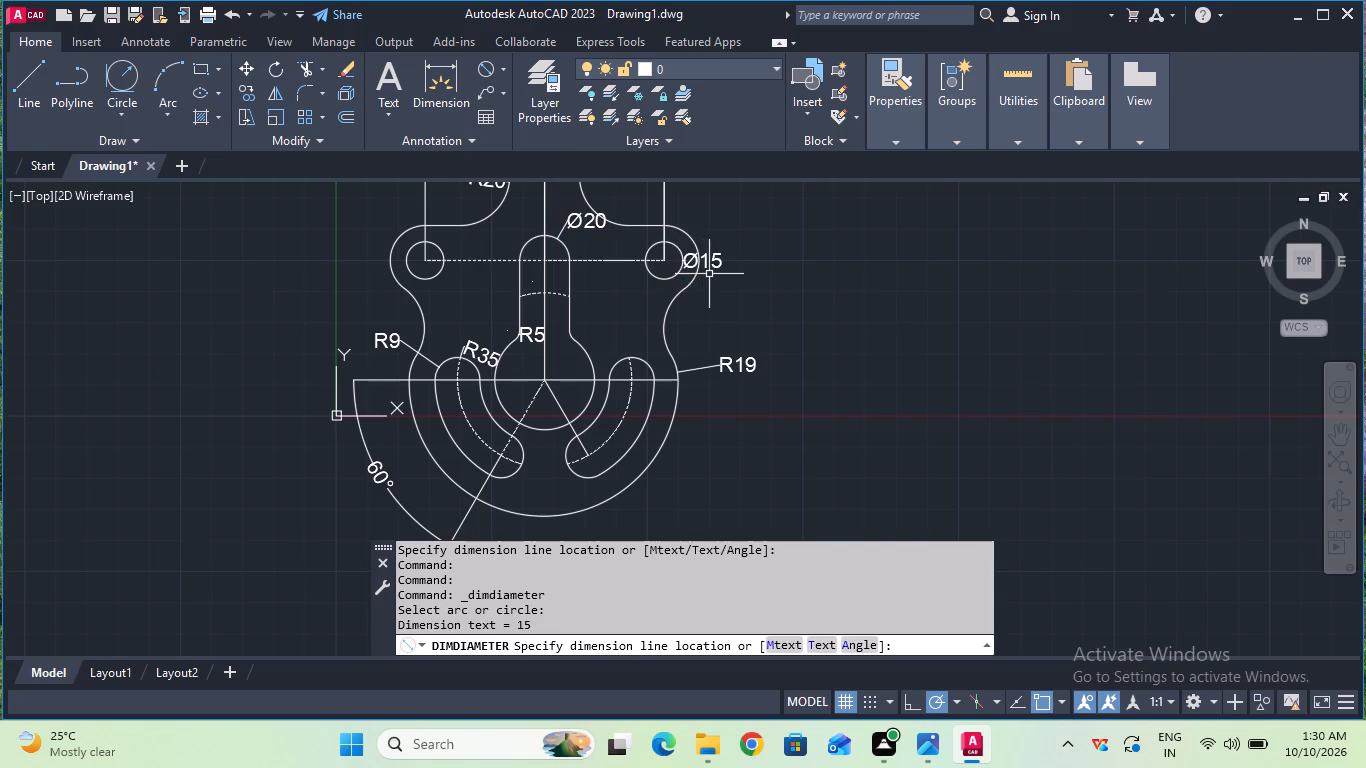
# Add a radius dimension to the plate's large lower outline arc, with its text outside the lower right of the arc.
pyautogui.scroll(-1, 647, 305)
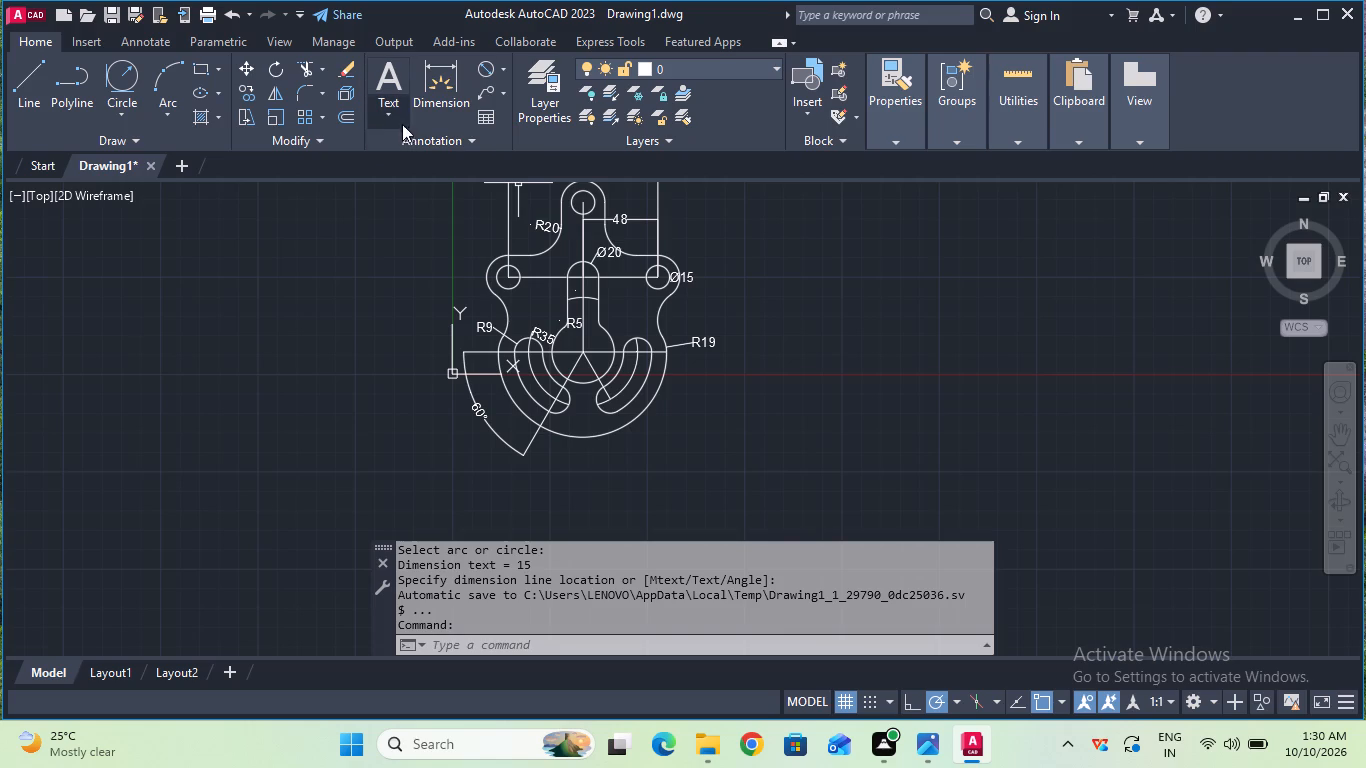
pyautogui.click(505, 72)
pyautogui.click(522, 254)
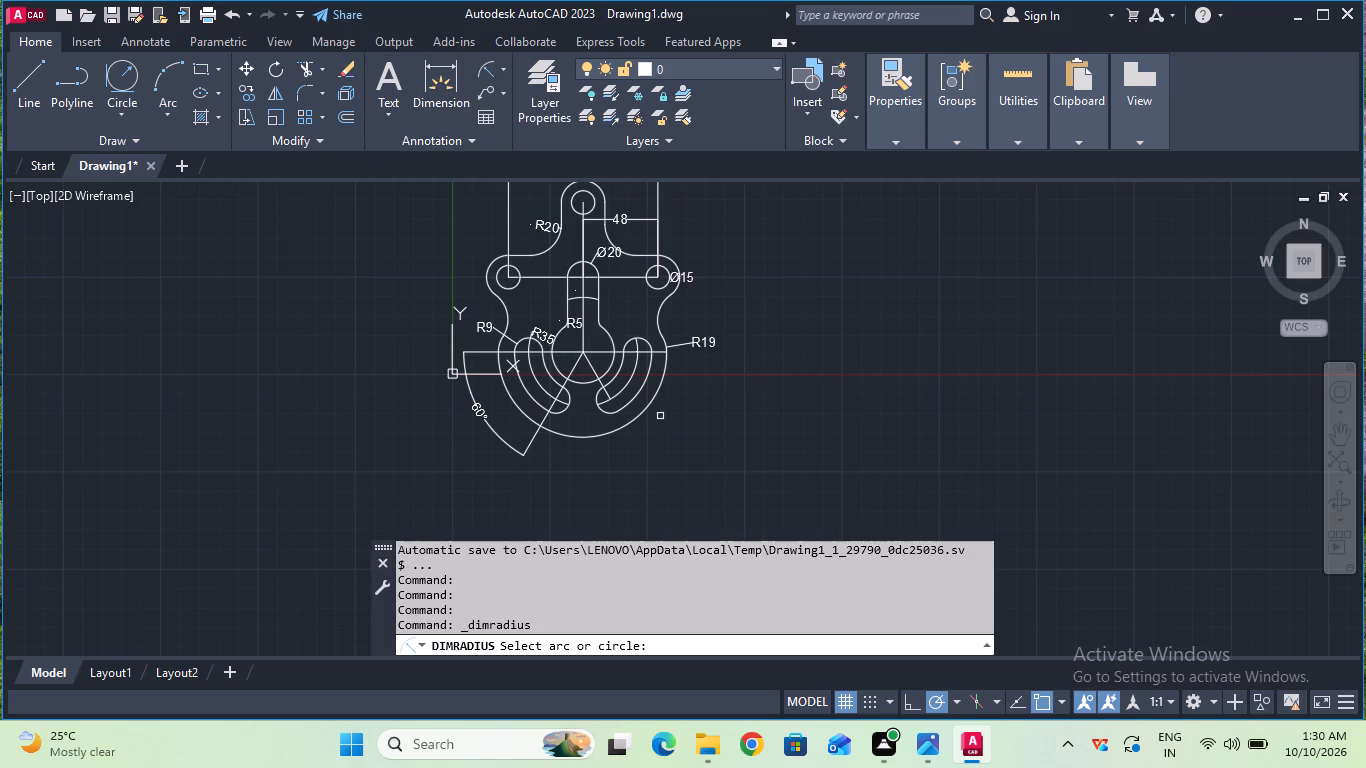
pyautogui.click(651, 405)
pyautogui.click(663, 419)
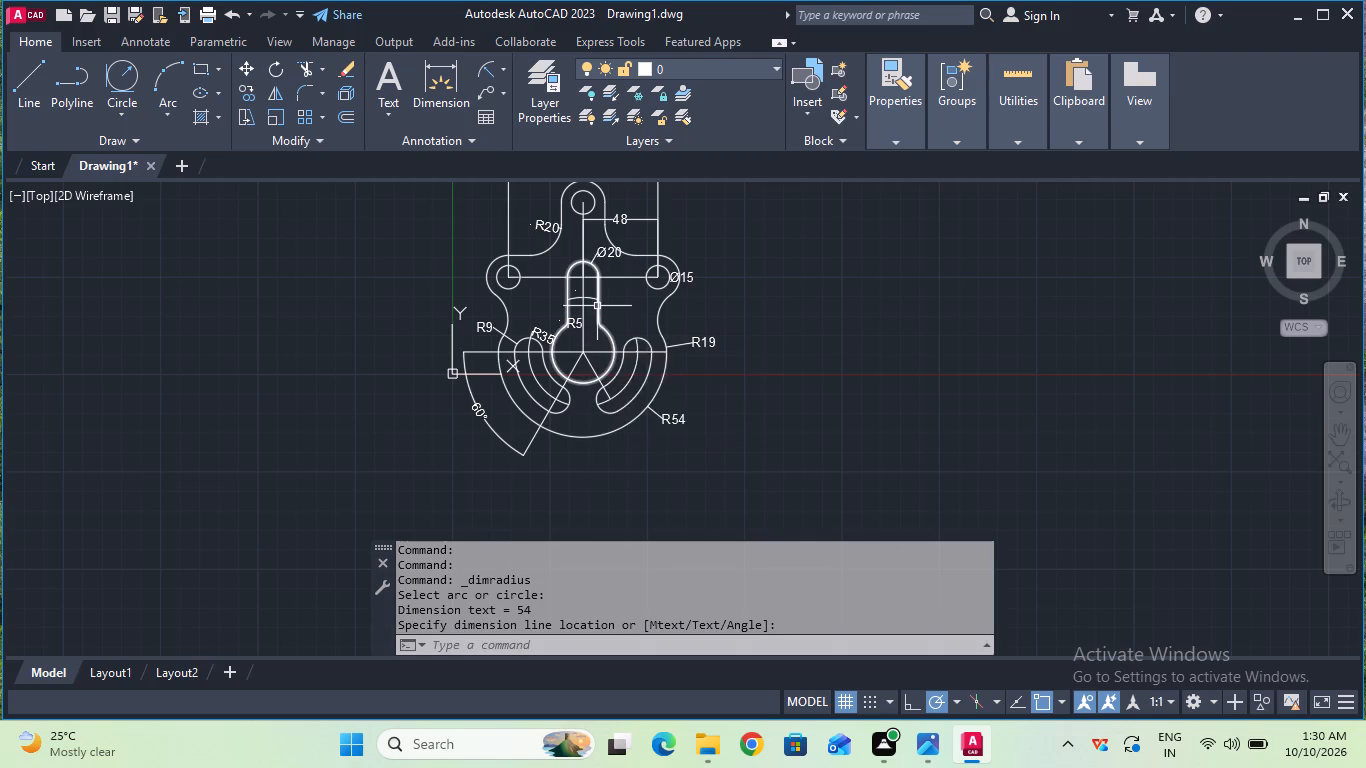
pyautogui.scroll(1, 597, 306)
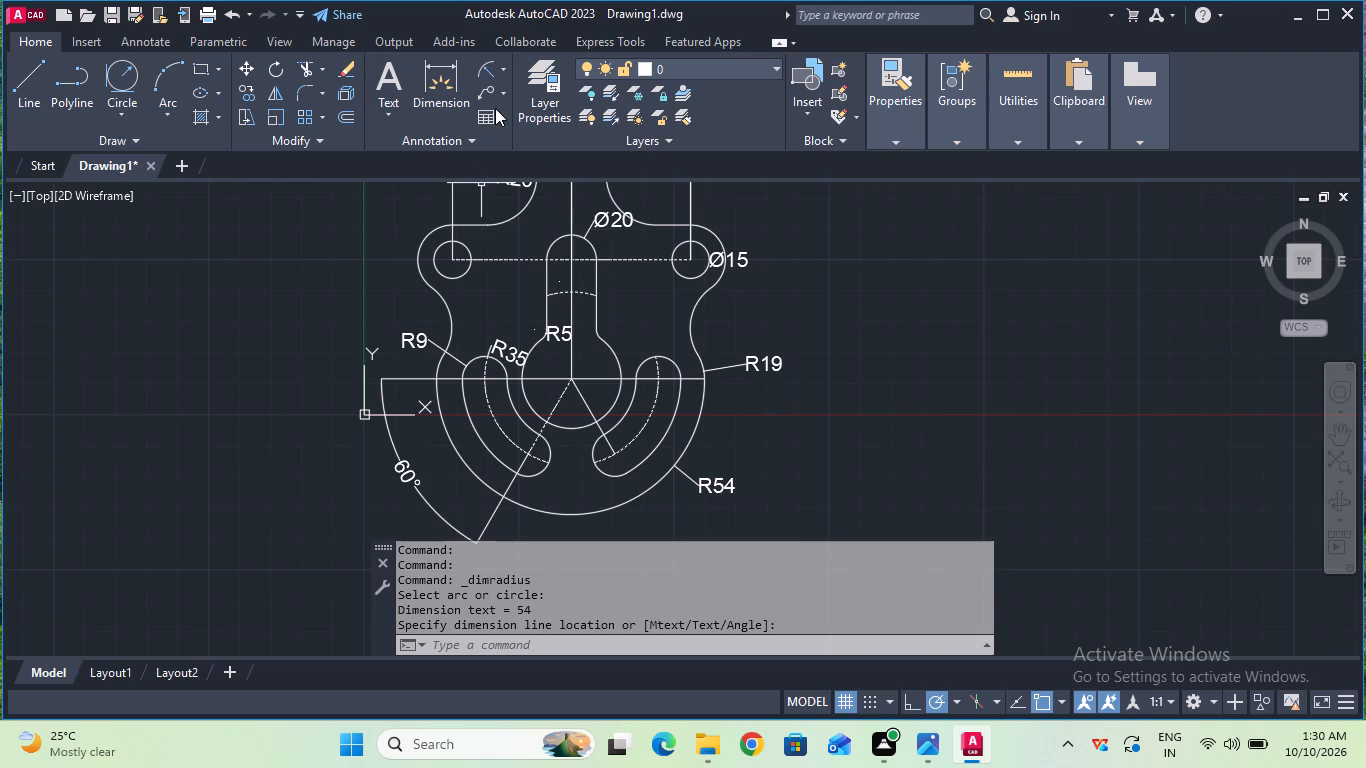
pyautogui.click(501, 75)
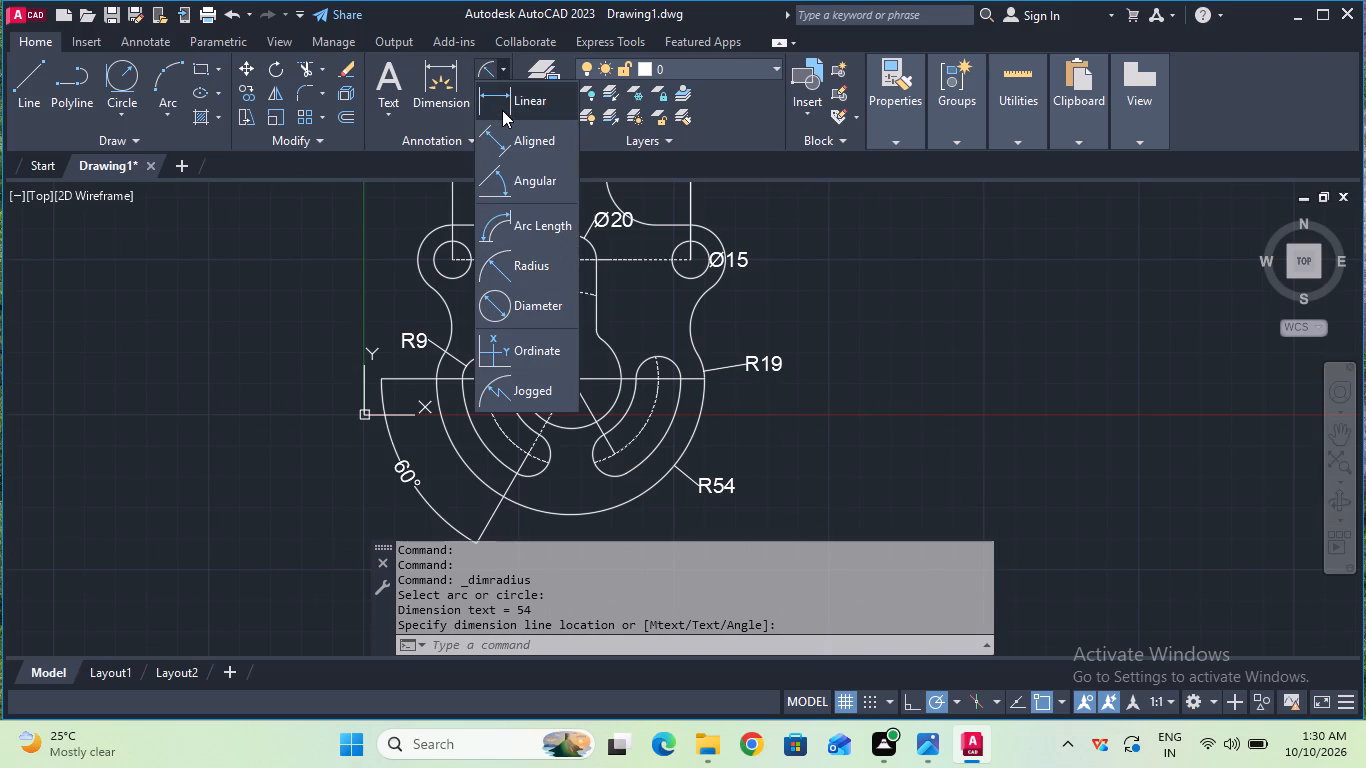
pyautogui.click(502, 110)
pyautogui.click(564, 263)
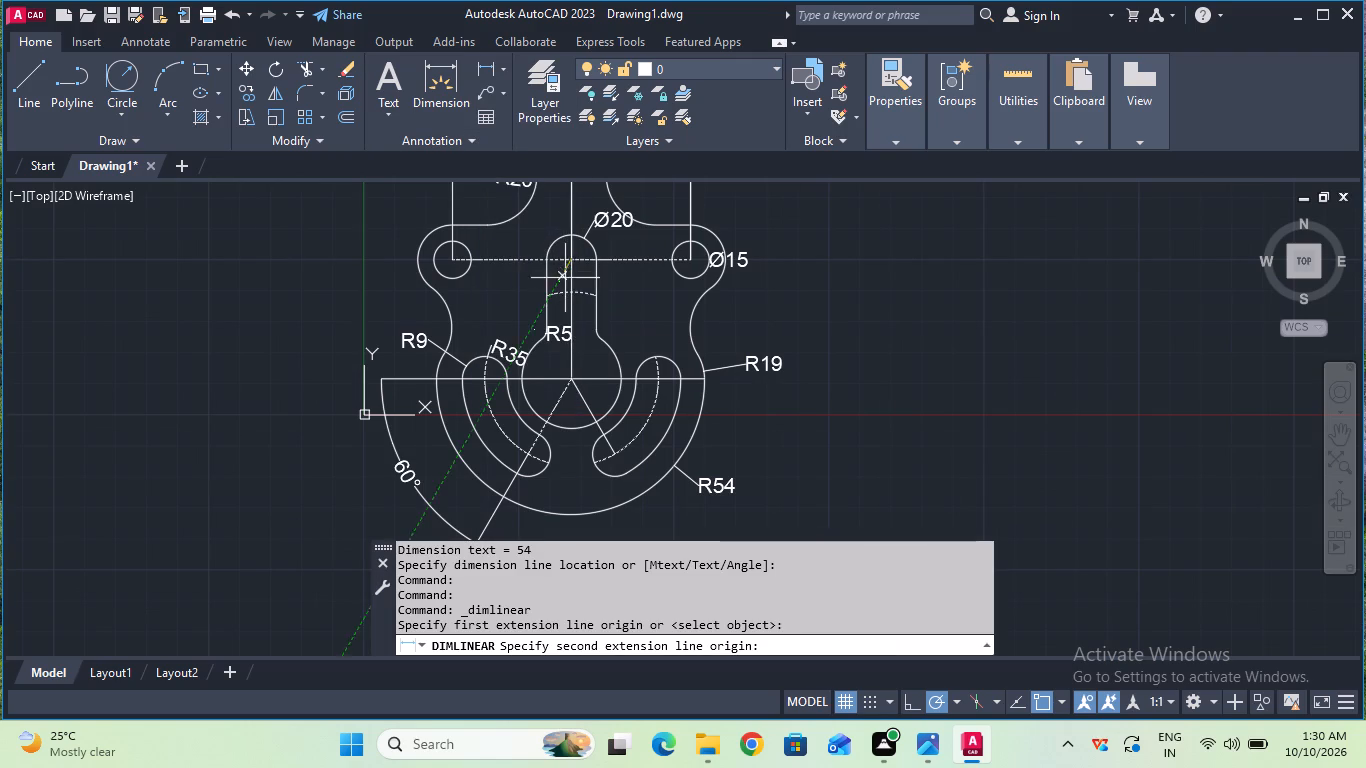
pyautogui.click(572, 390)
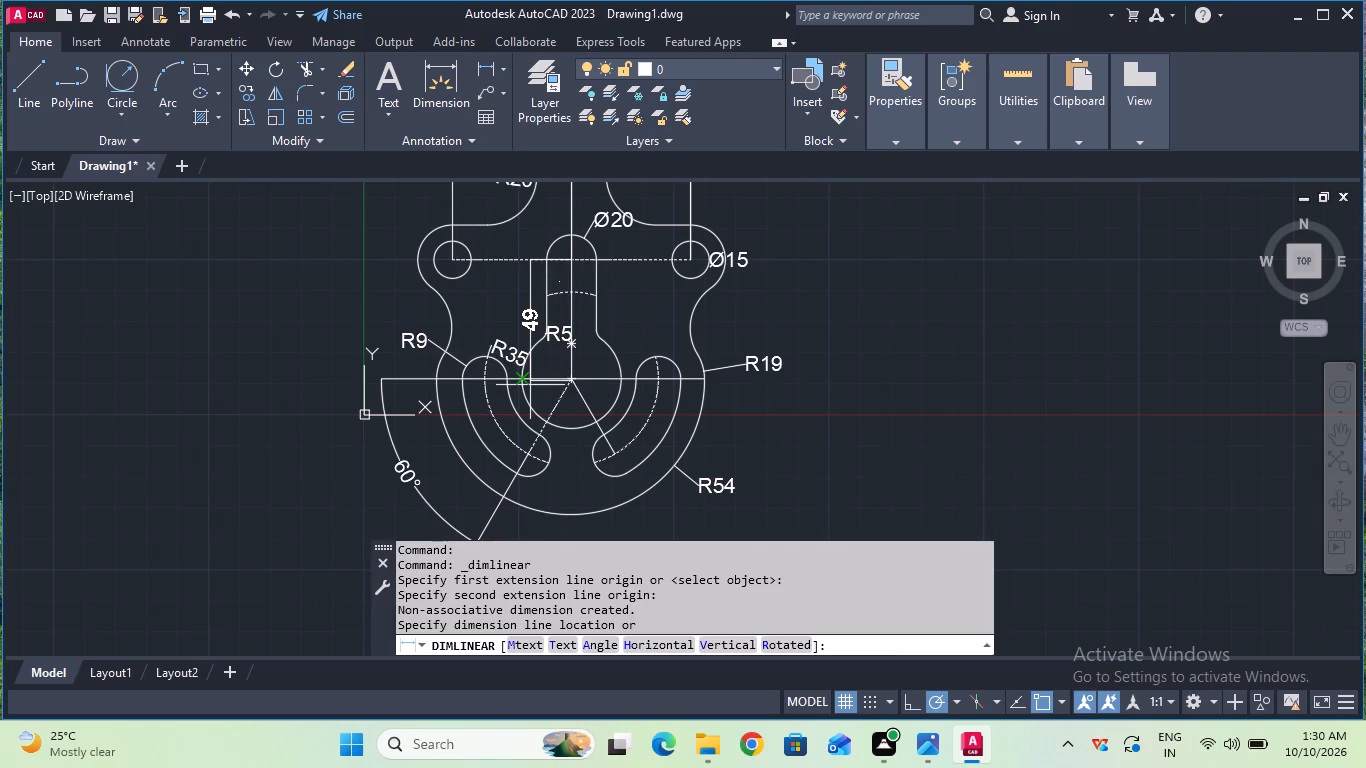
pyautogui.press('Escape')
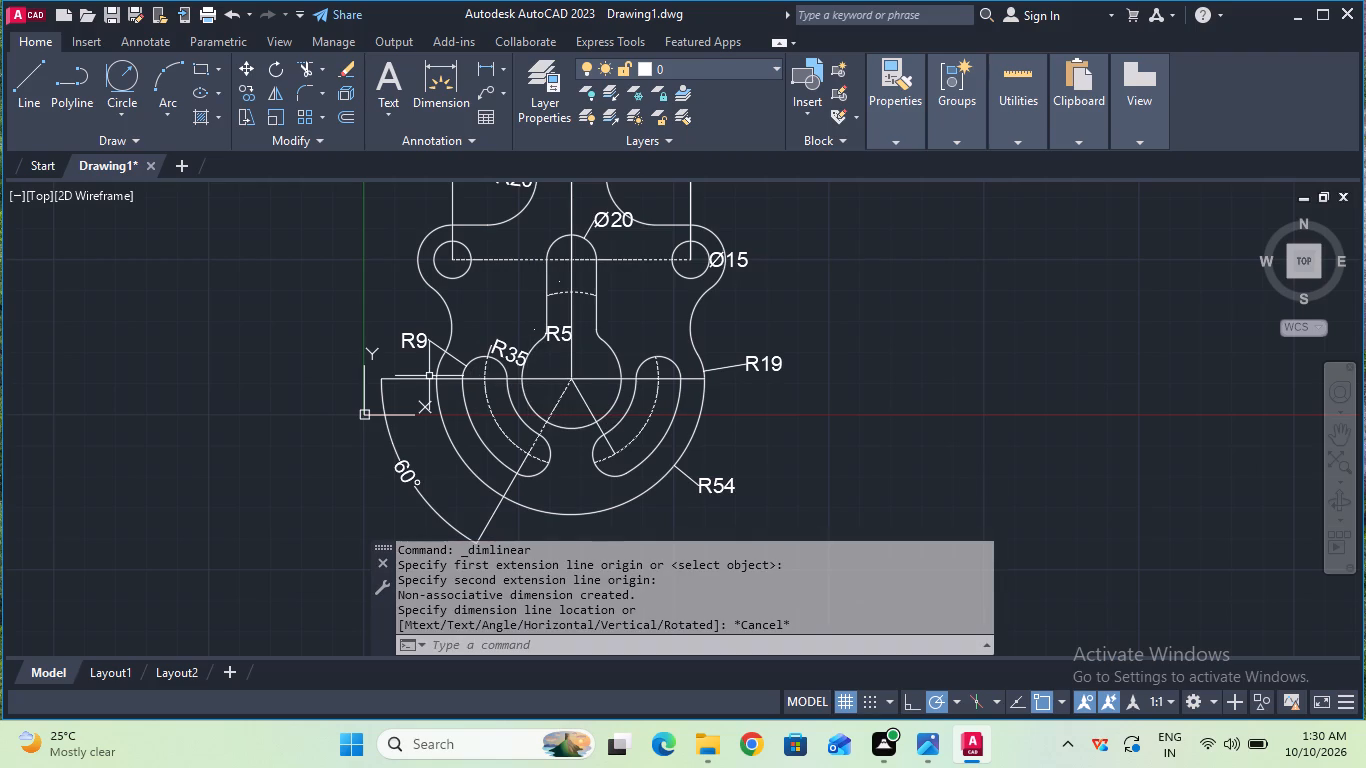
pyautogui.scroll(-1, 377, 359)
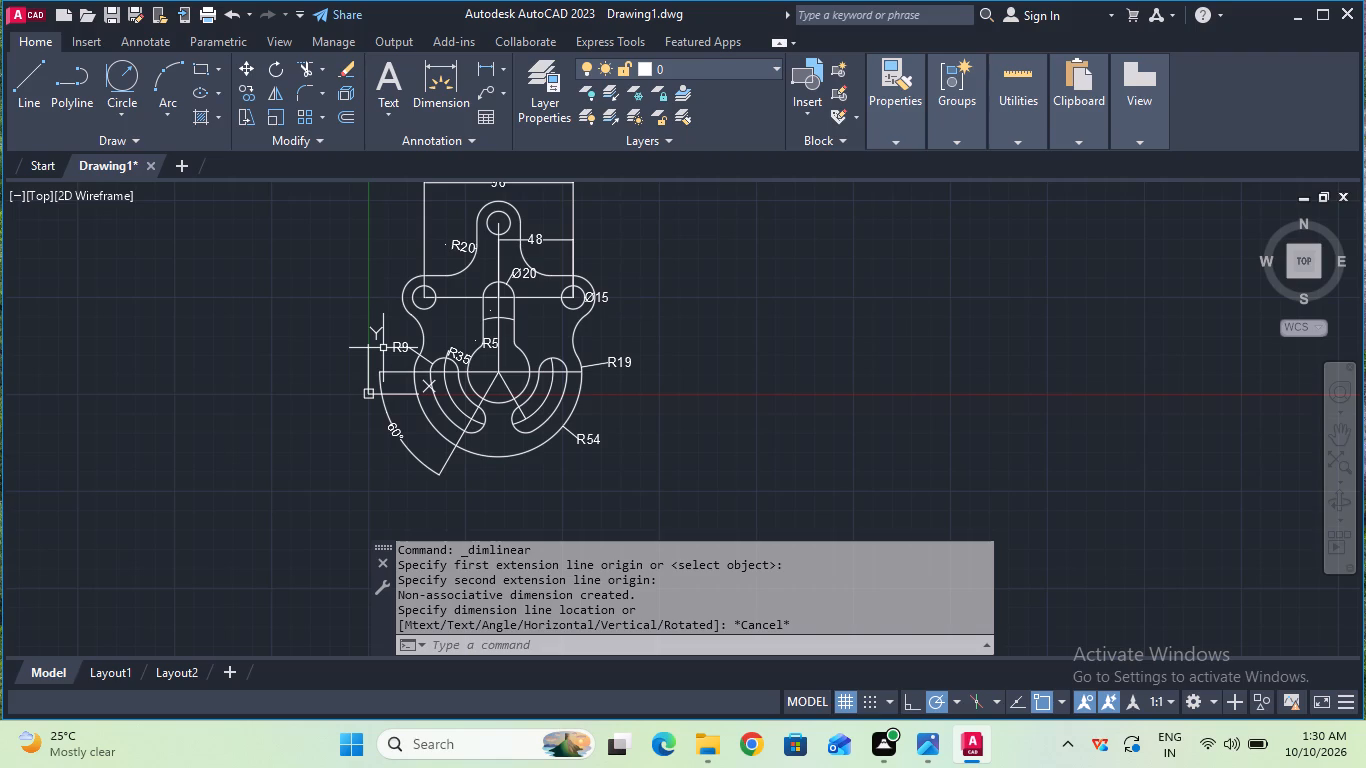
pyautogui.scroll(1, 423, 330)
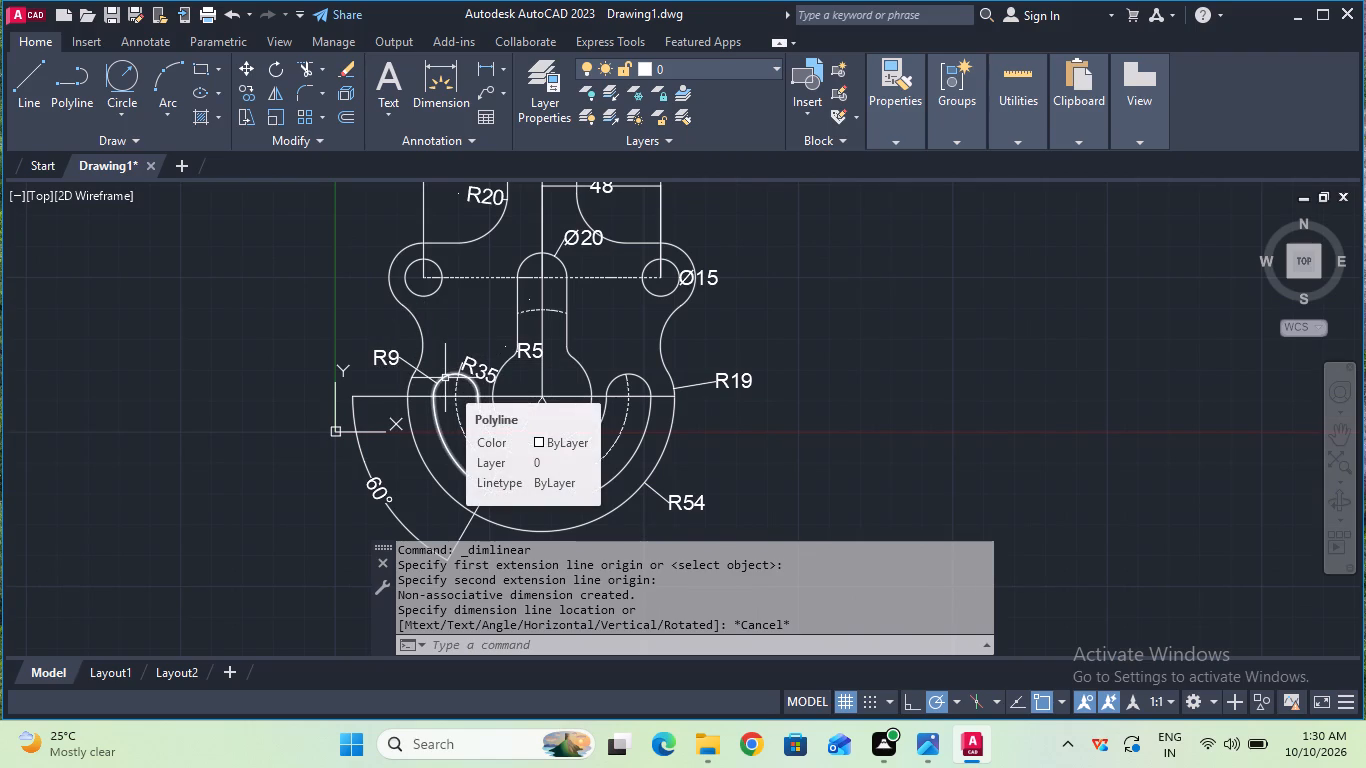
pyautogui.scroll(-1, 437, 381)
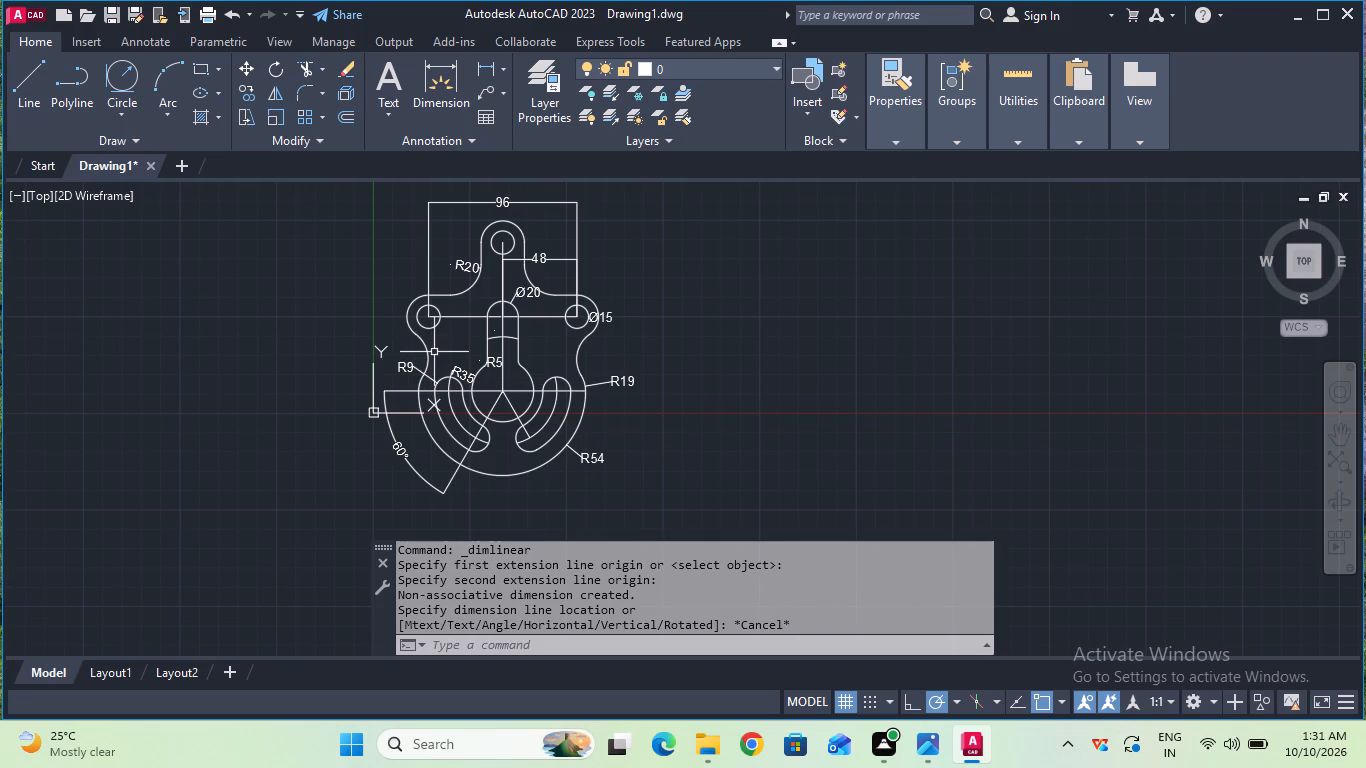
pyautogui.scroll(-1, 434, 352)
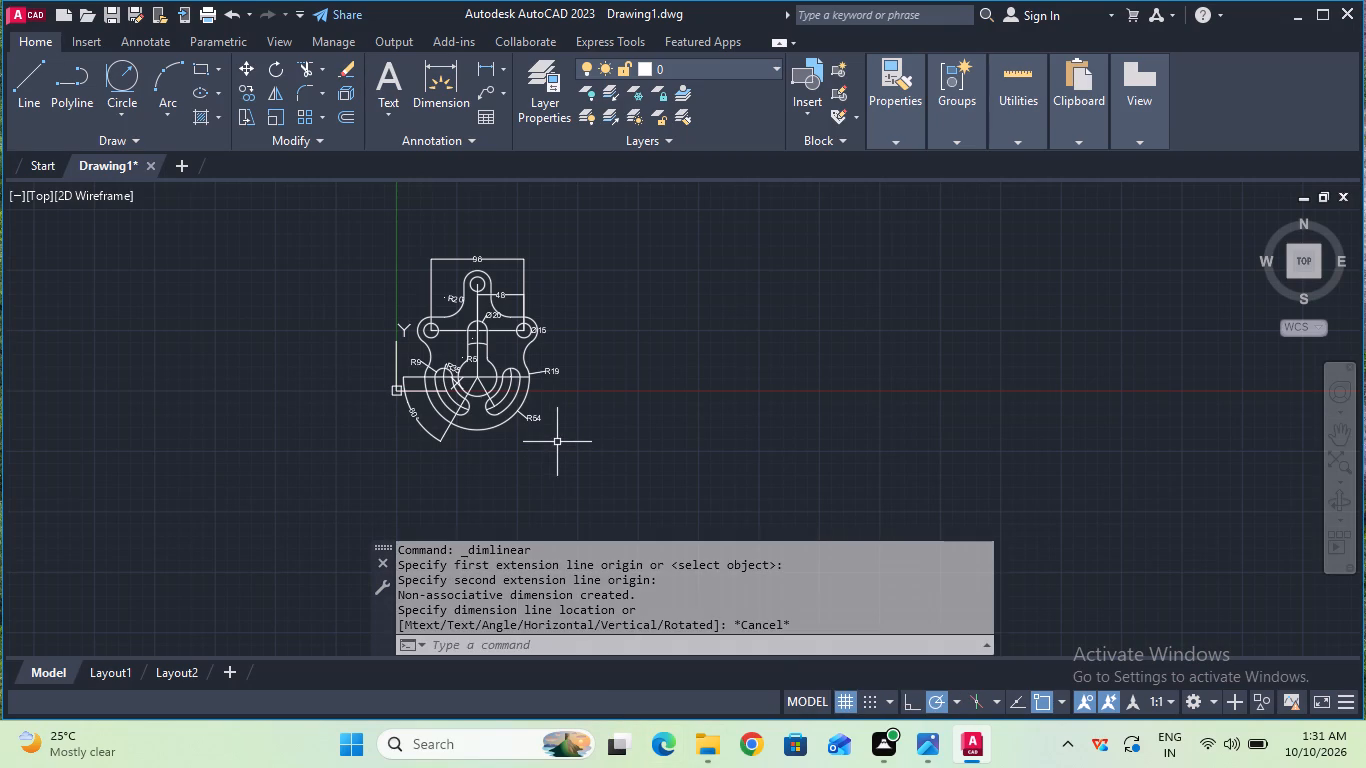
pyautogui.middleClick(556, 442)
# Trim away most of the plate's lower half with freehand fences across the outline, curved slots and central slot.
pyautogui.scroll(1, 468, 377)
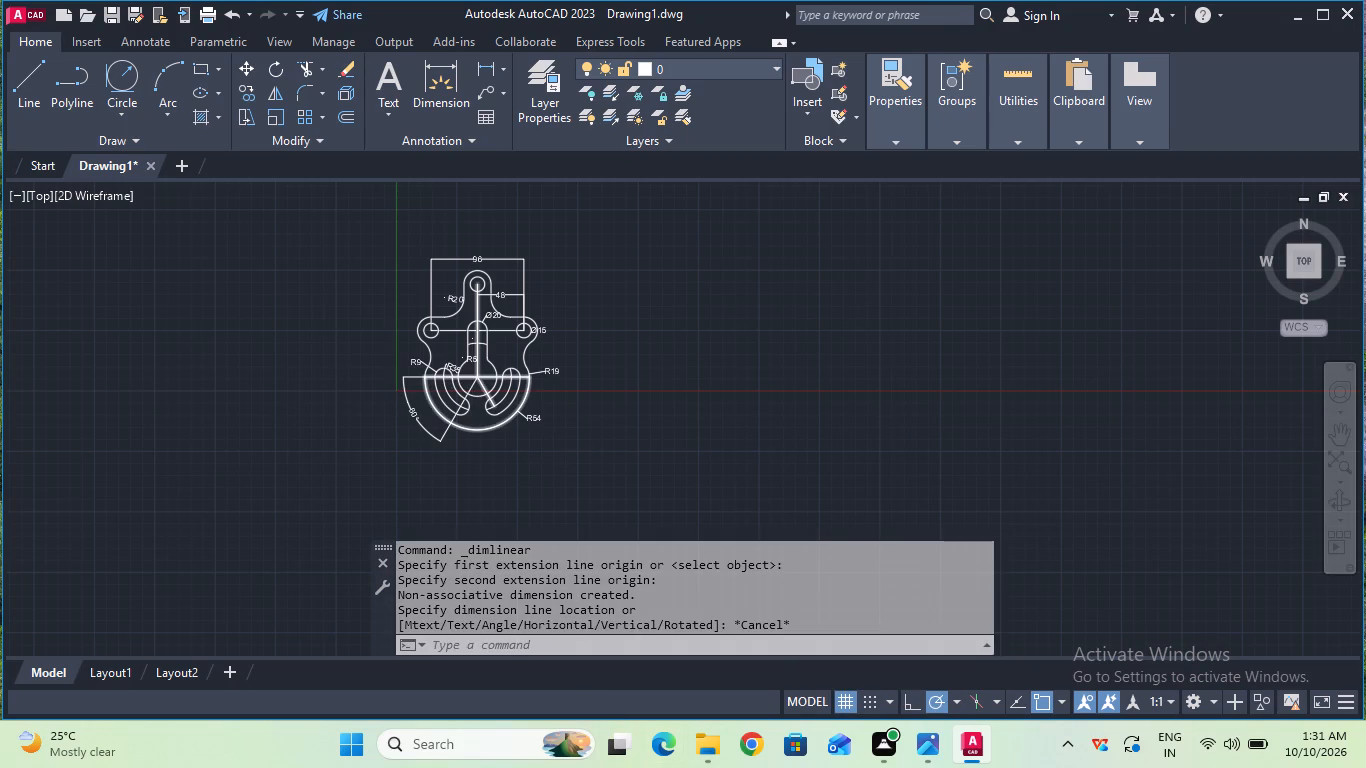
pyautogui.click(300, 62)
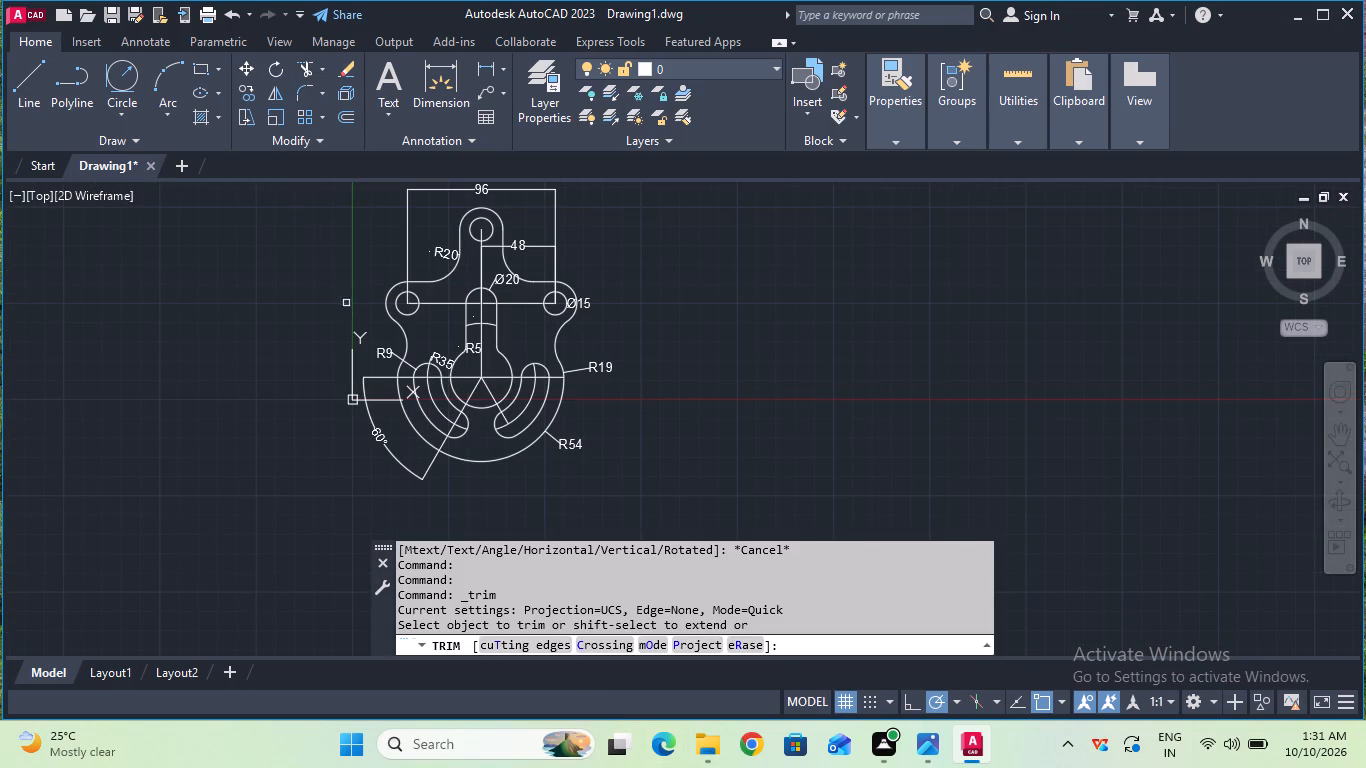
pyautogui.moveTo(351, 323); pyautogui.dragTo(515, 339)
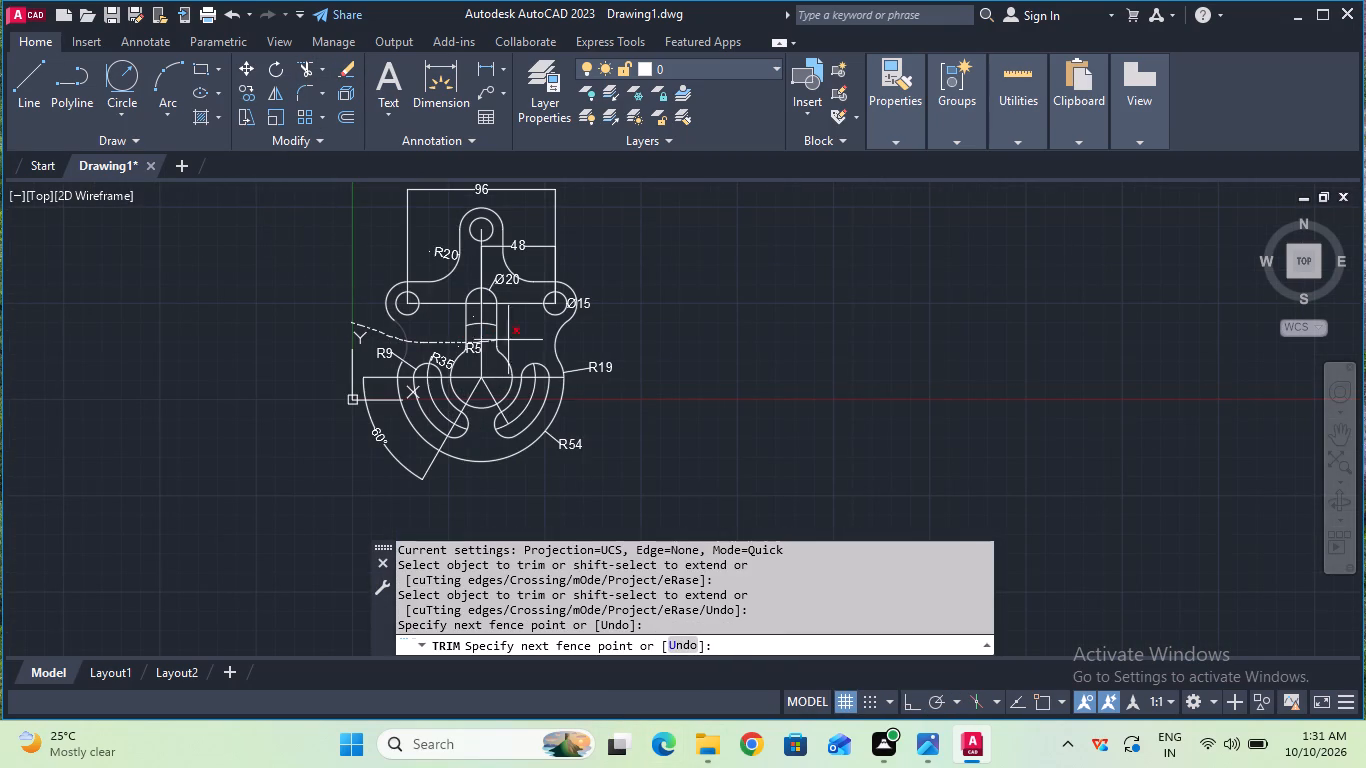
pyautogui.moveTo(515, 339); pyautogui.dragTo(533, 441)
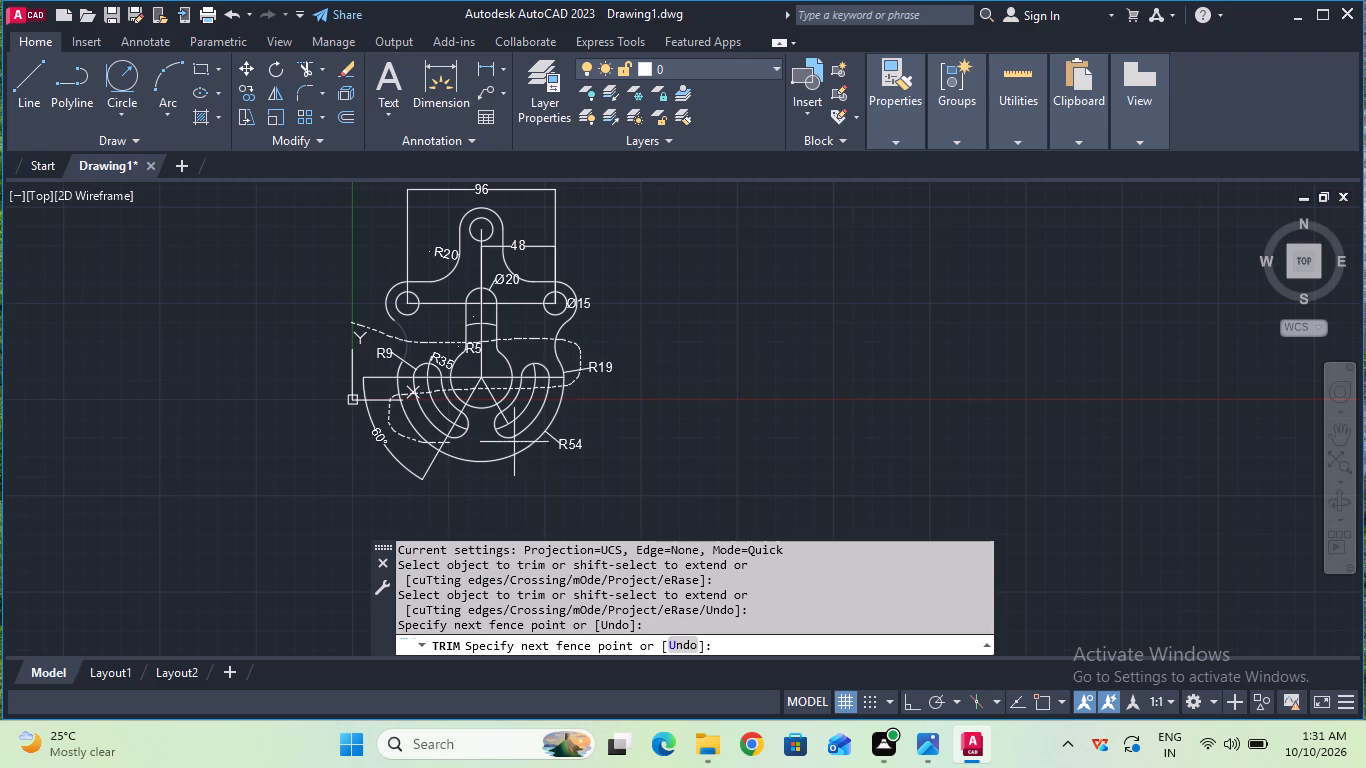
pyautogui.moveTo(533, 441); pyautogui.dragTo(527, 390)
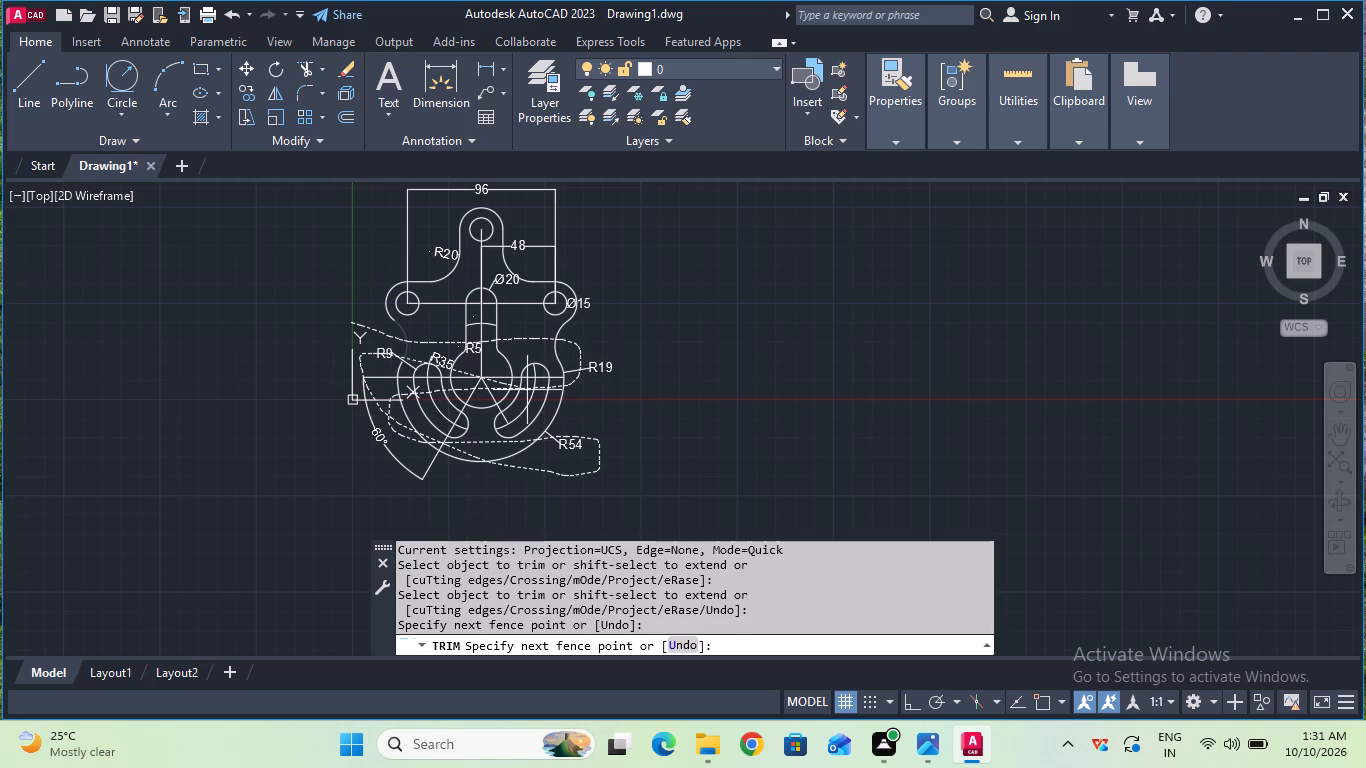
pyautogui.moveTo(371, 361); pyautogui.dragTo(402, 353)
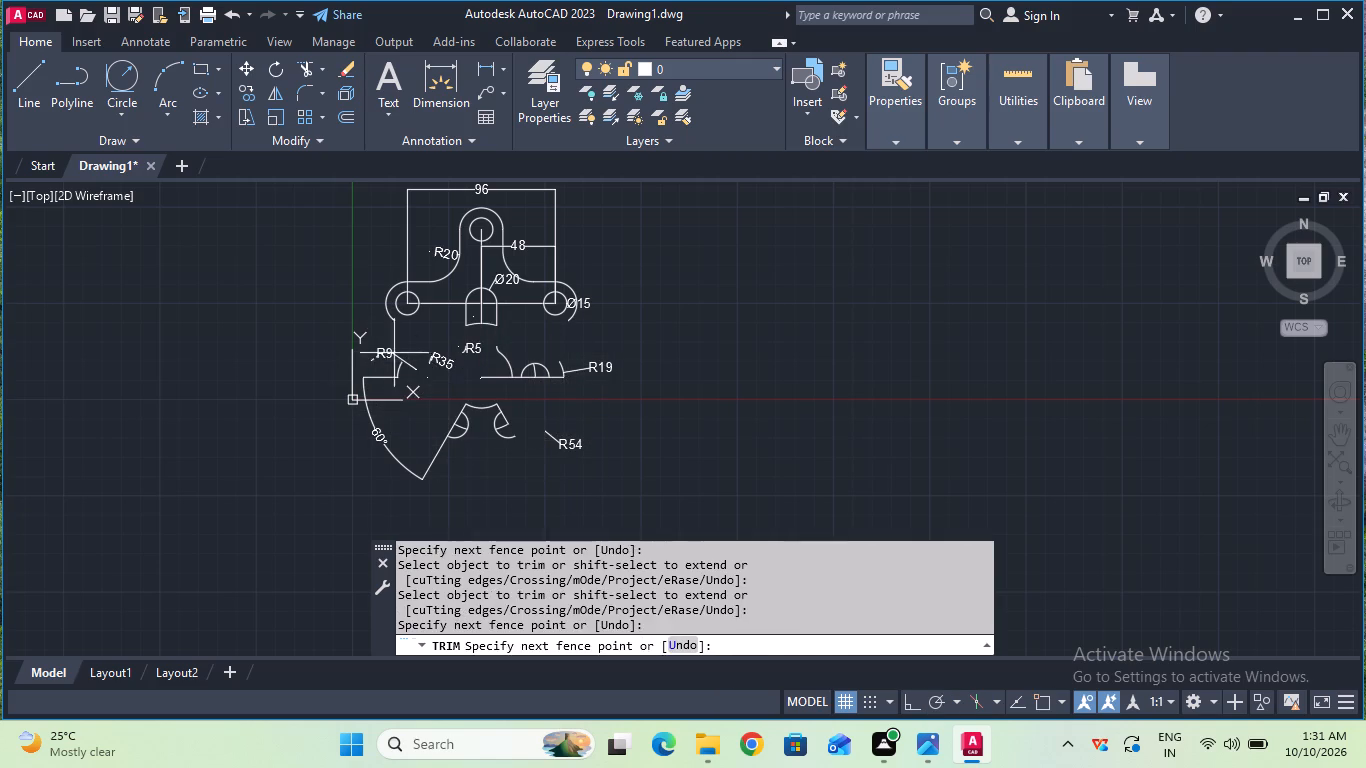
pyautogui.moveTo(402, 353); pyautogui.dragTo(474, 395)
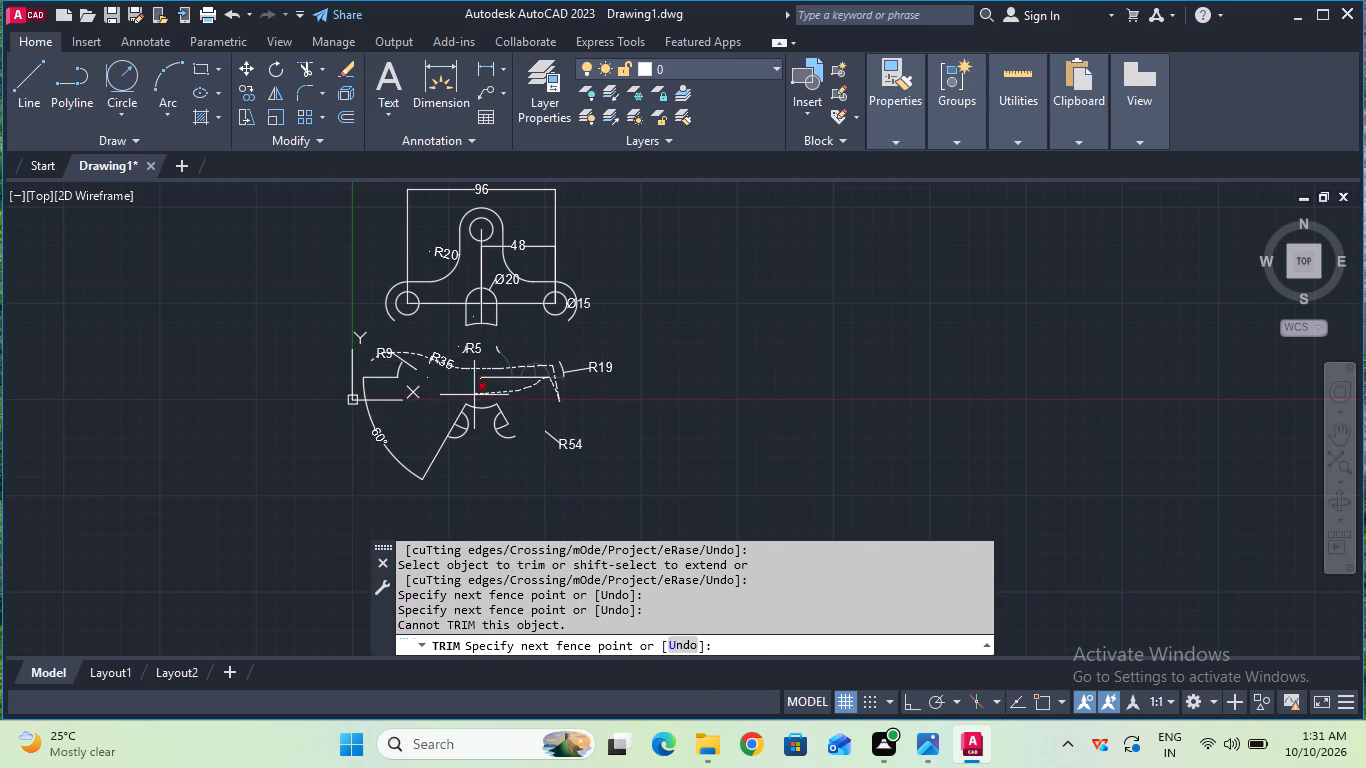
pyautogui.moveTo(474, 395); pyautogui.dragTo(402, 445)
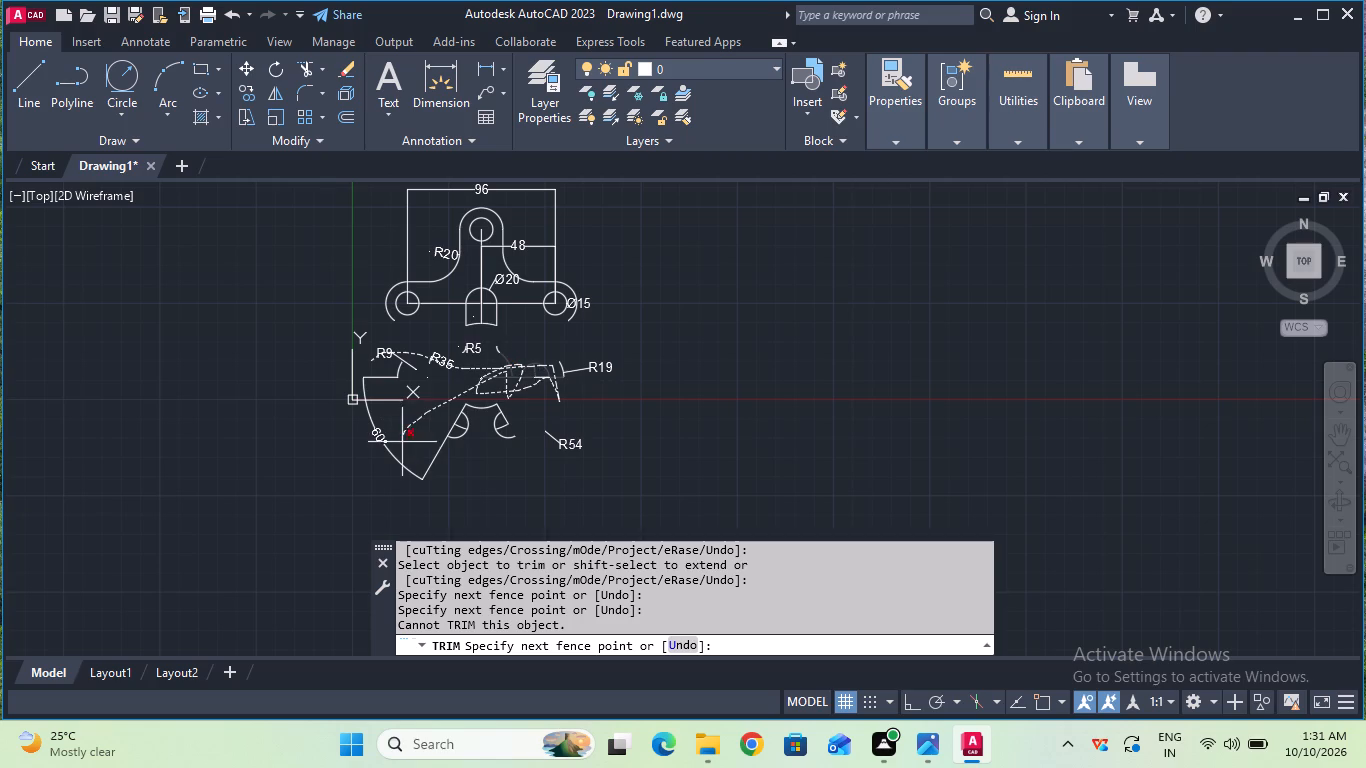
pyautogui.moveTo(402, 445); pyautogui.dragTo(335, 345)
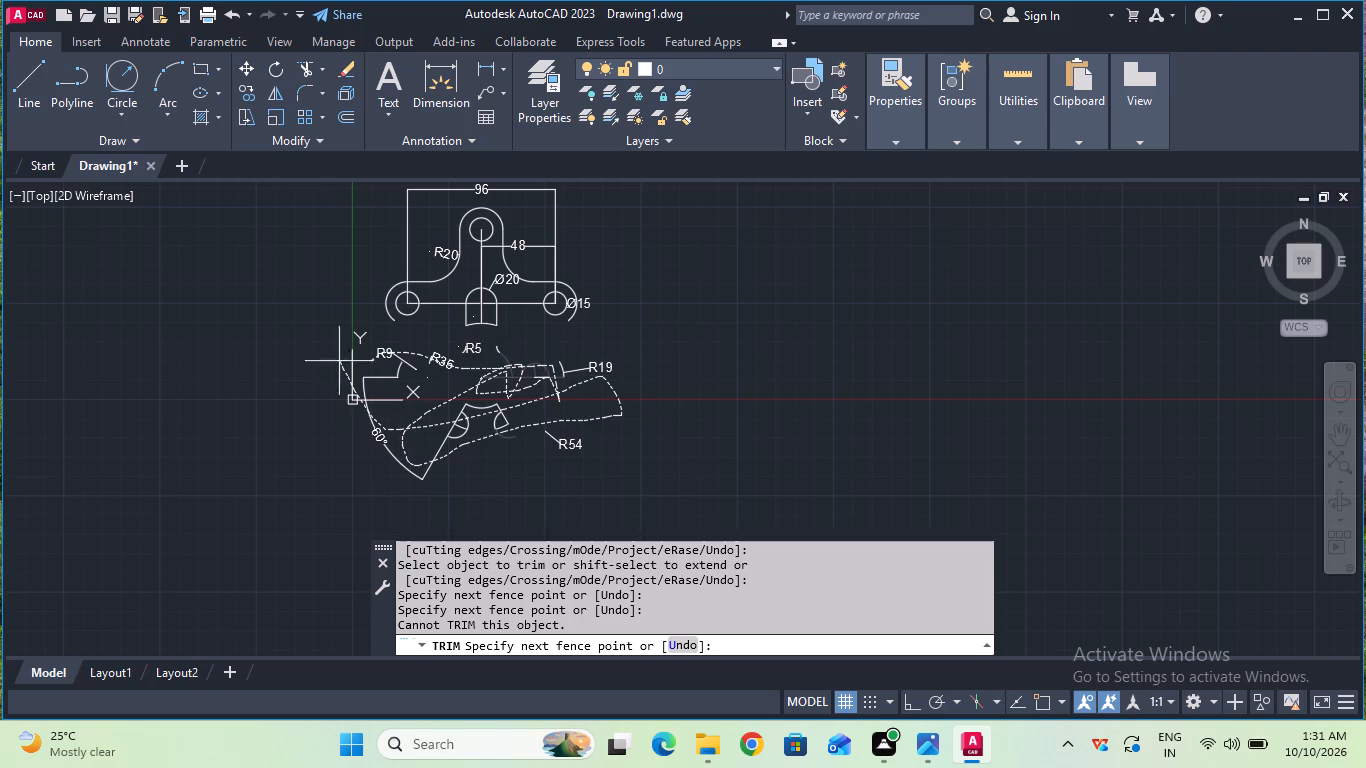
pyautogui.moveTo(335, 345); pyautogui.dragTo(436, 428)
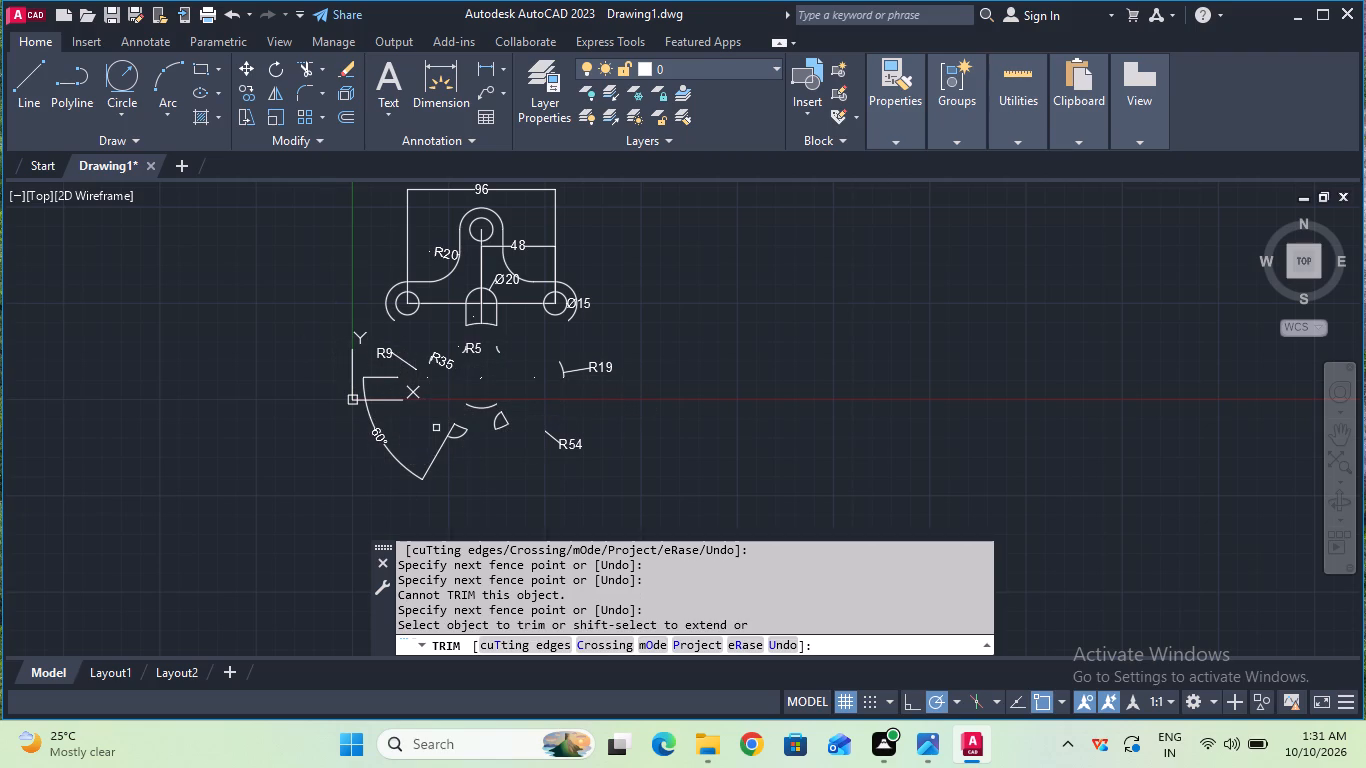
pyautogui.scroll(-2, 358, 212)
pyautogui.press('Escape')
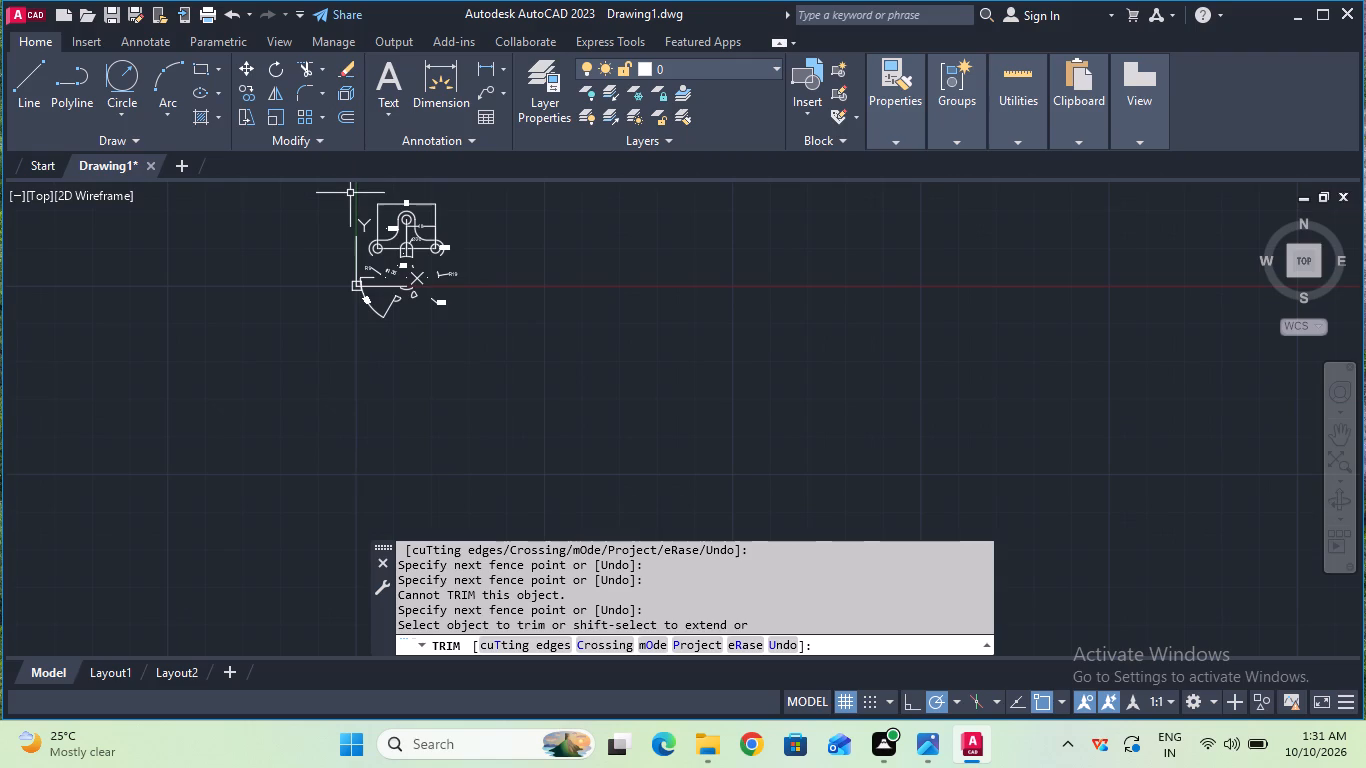
# Erase the entire plate drawing together with all its dimensions.
pyautogui.click(350, 193)
pyautogui.click(496, 336)
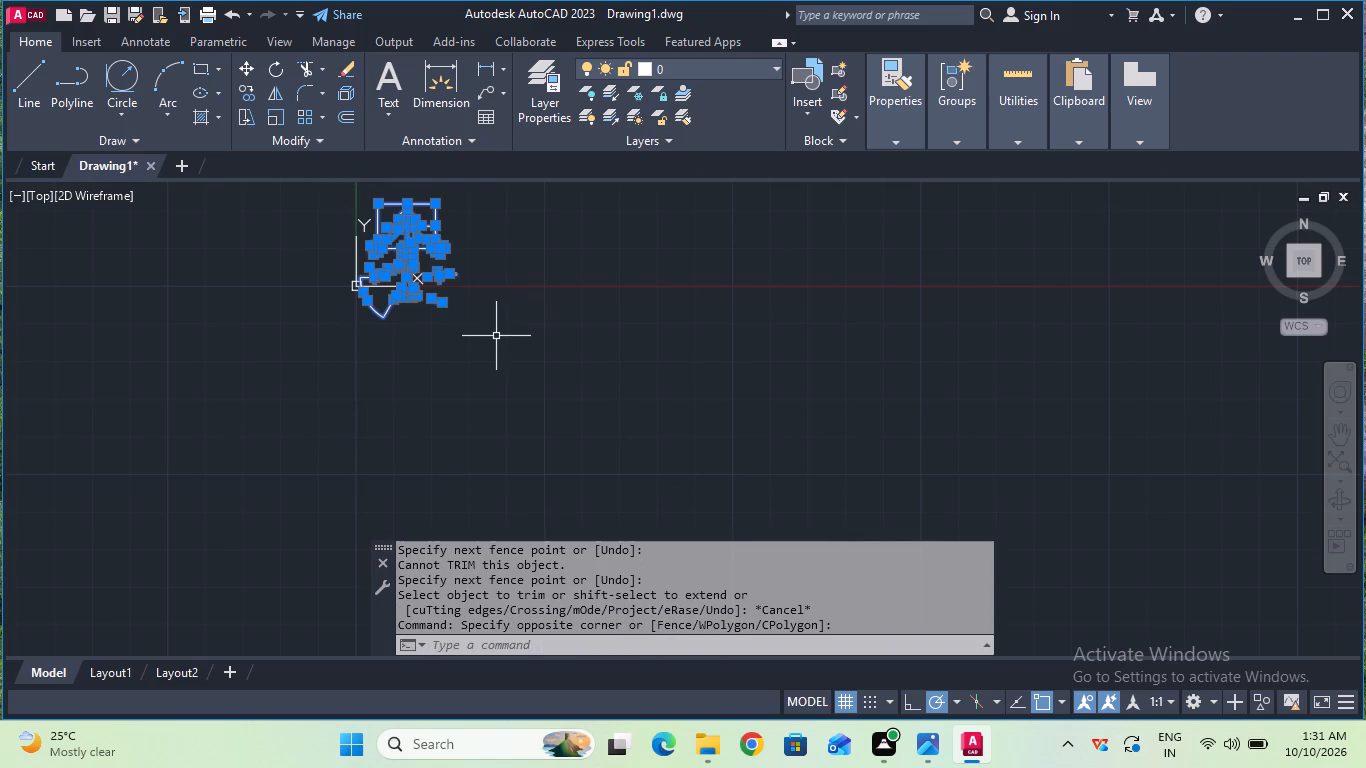
pyautogui.press('Delete')
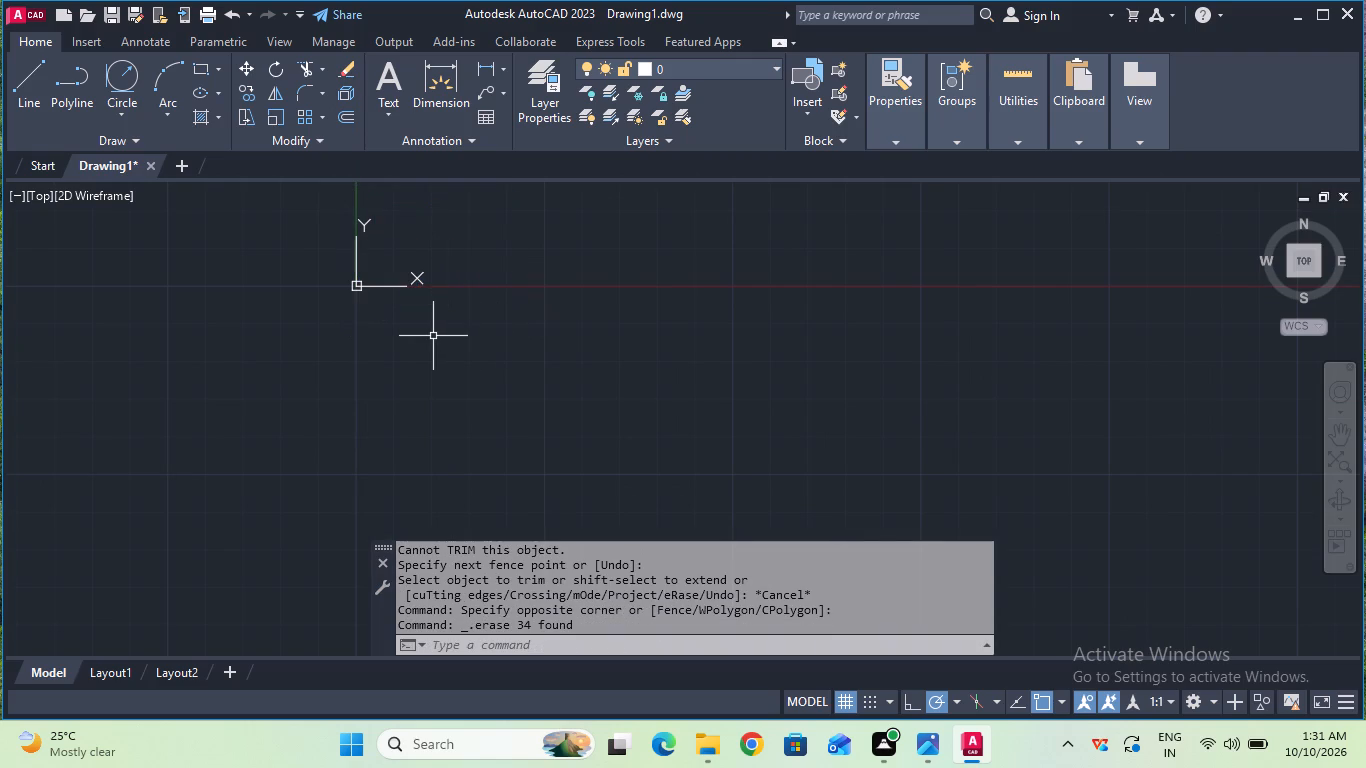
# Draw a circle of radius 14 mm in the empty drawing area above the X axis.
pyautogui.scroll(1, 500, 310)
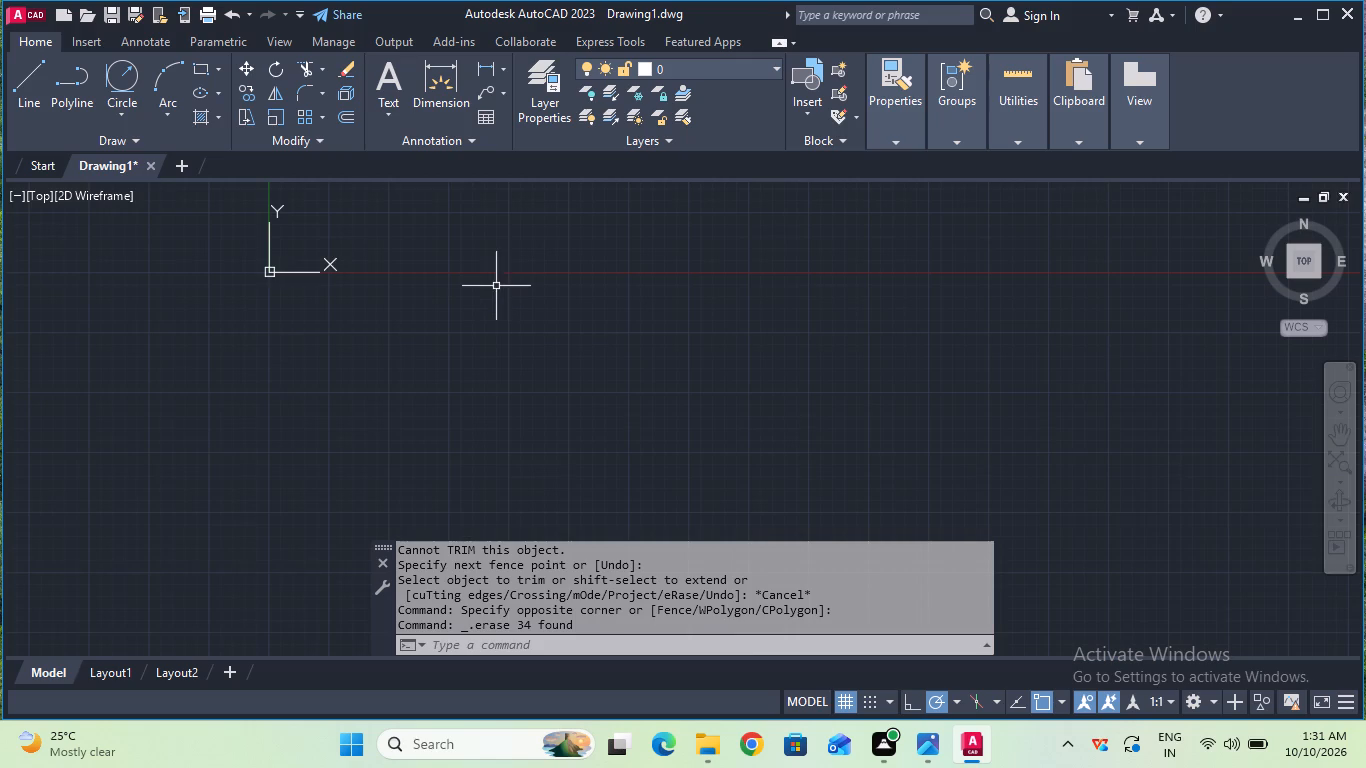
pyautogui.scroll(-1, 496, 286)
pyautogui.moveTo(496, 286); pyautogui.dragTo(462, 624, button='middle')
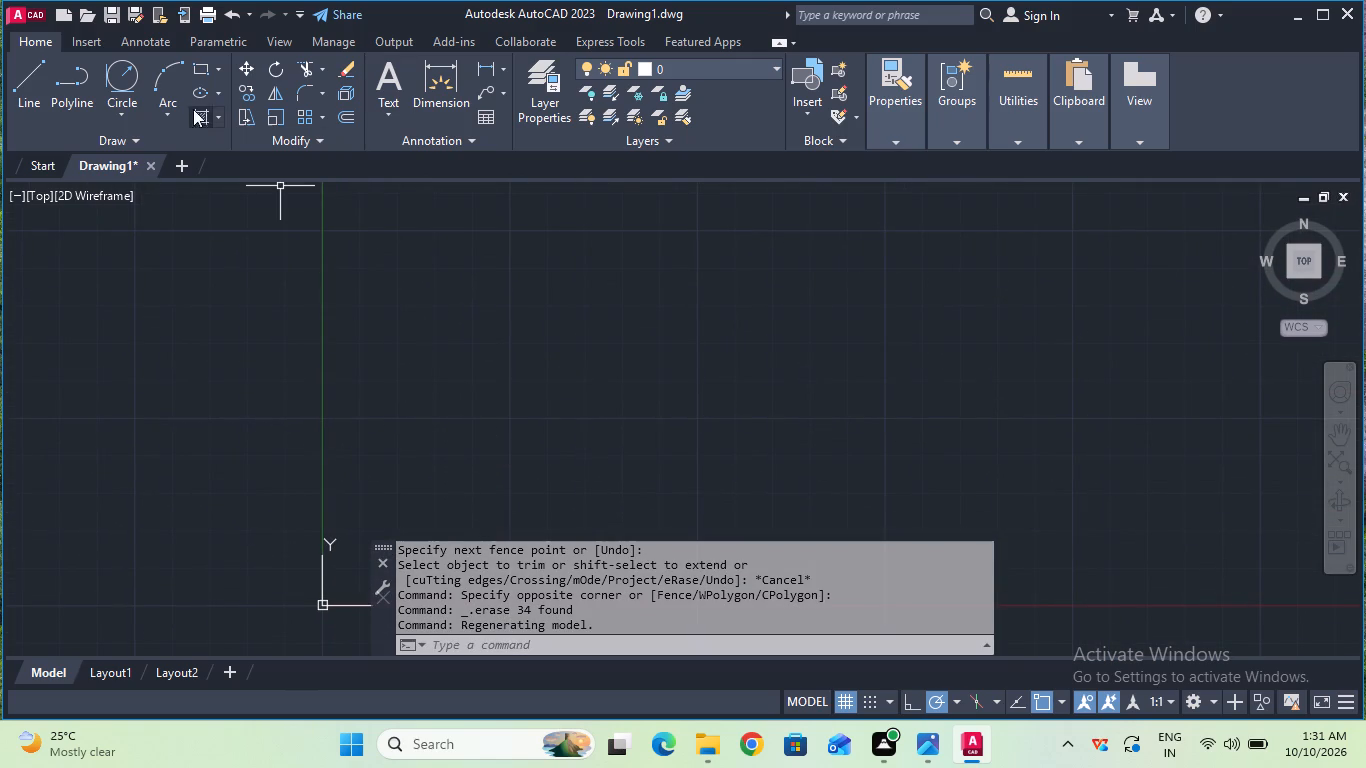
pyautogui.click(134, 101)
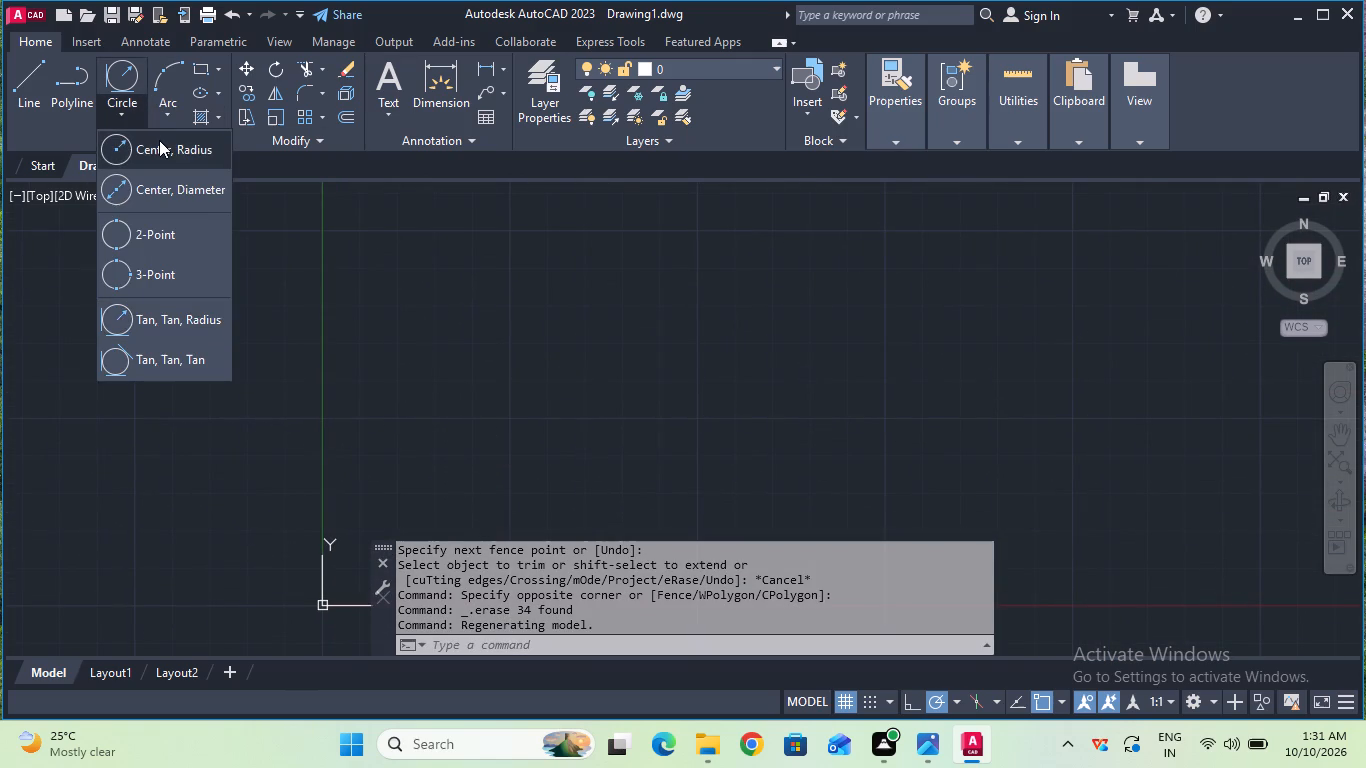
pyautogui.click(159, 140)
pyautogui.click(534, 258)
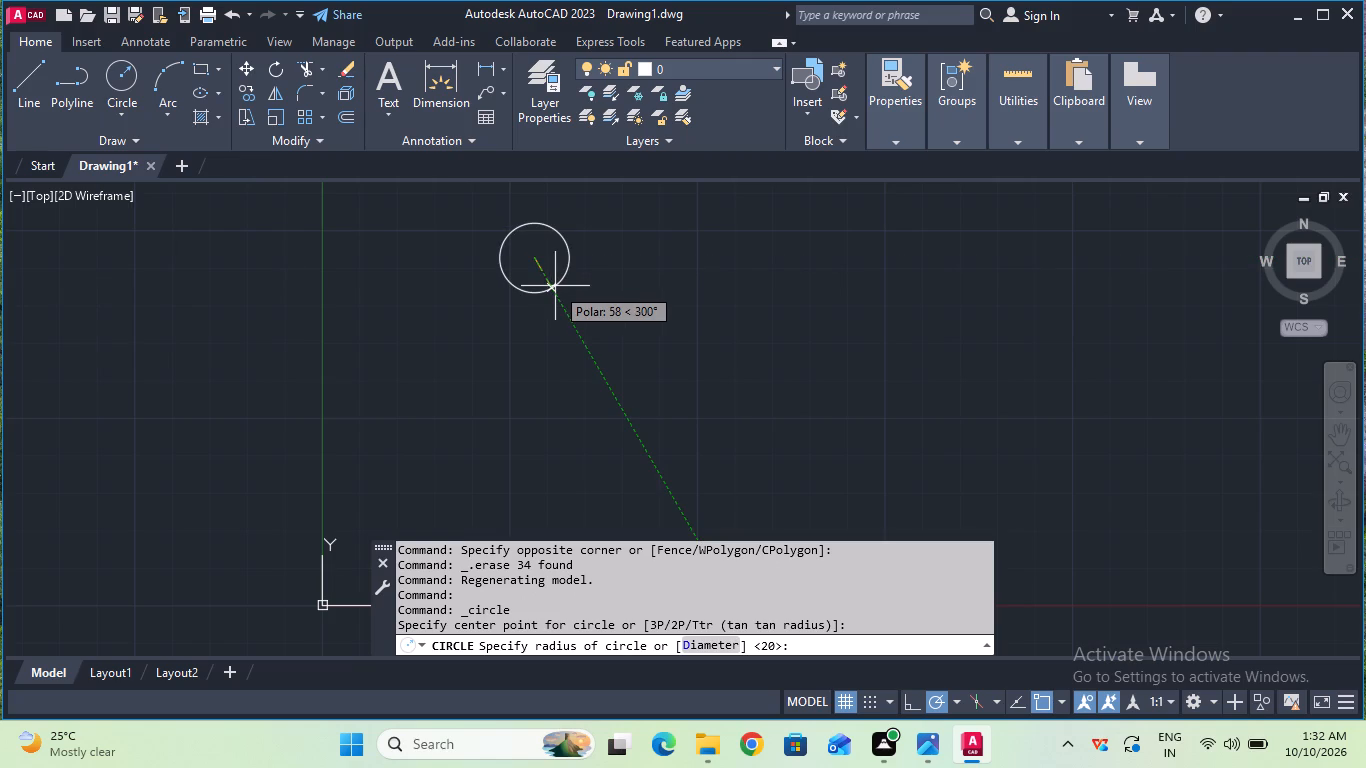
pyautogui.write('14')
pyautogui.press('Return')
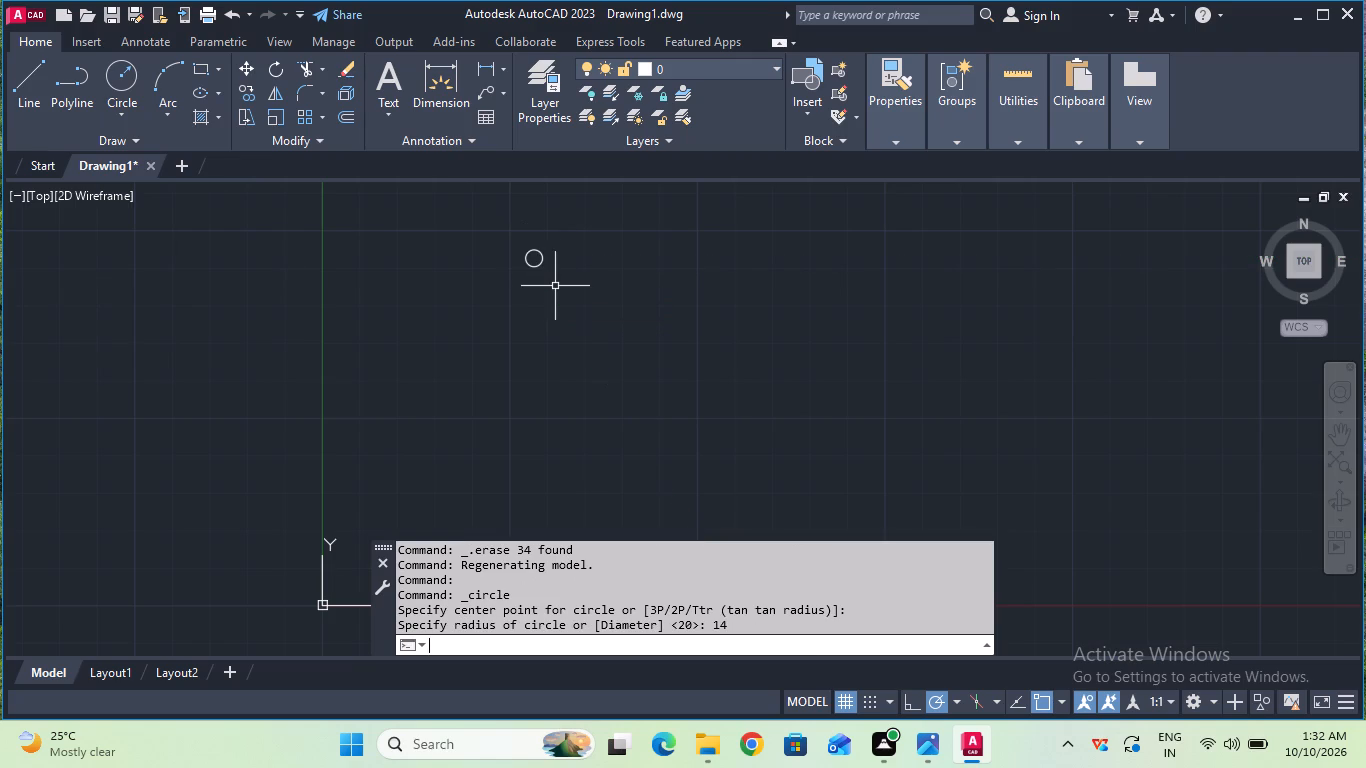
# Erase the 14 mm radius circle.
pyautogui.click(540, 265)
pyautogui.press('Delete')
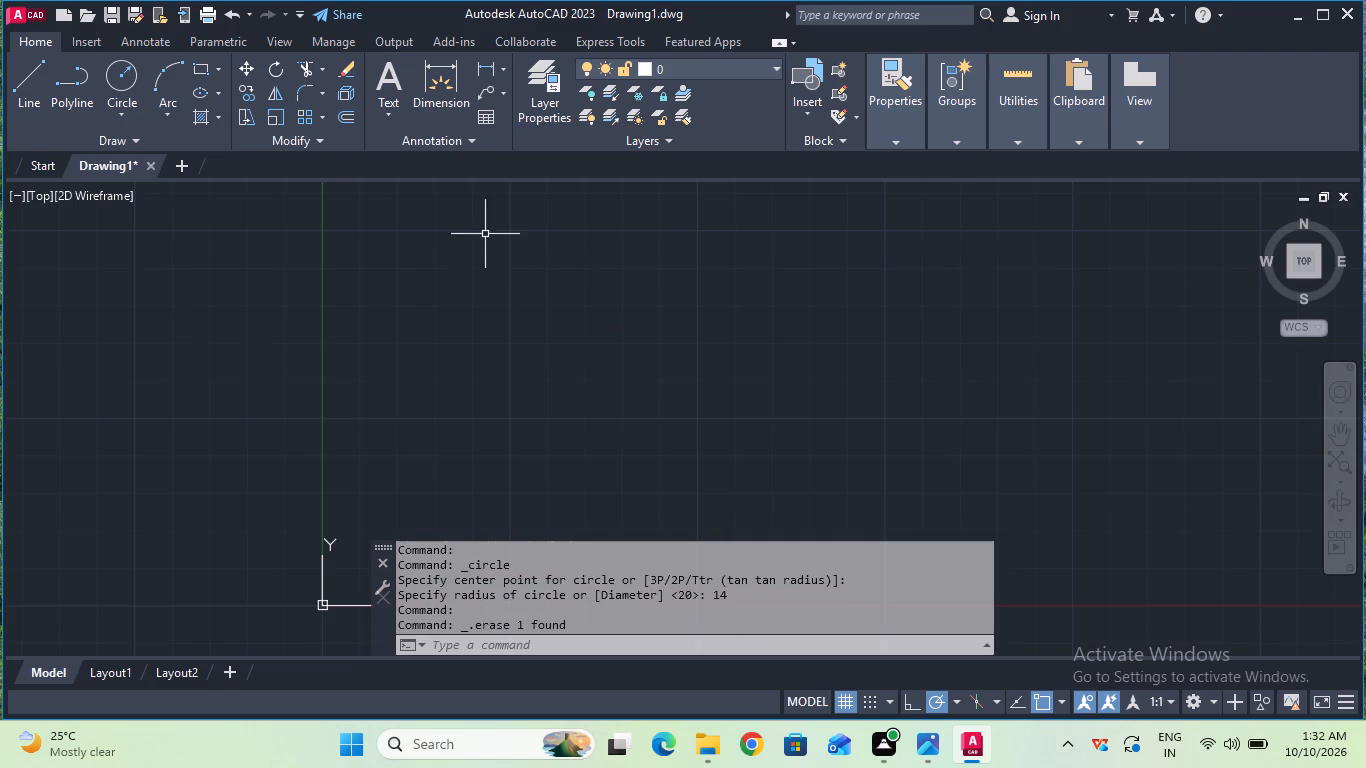
# Draw a circle of radius 14 mm in the empty drawing area above the X axis.
pyautogui.click(142, 86)
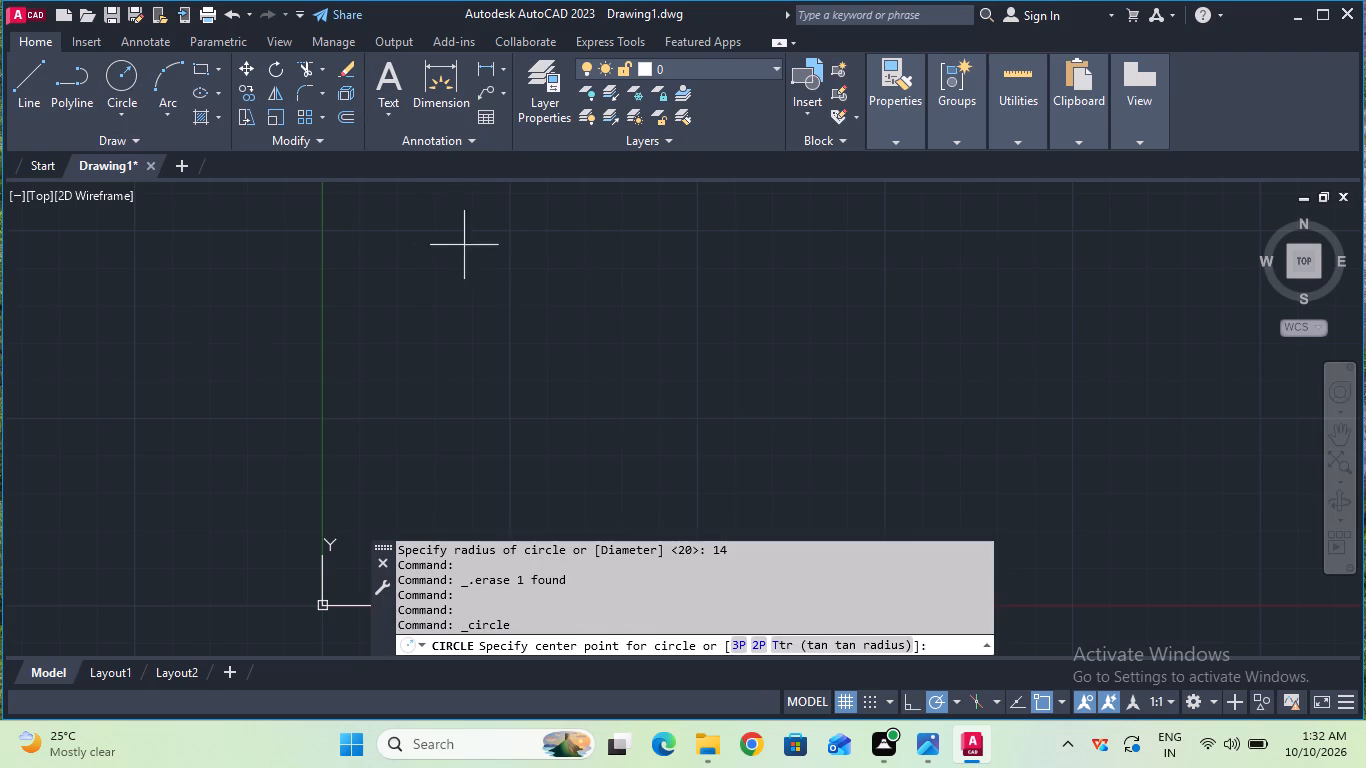
pyautogui.click(560, 262)
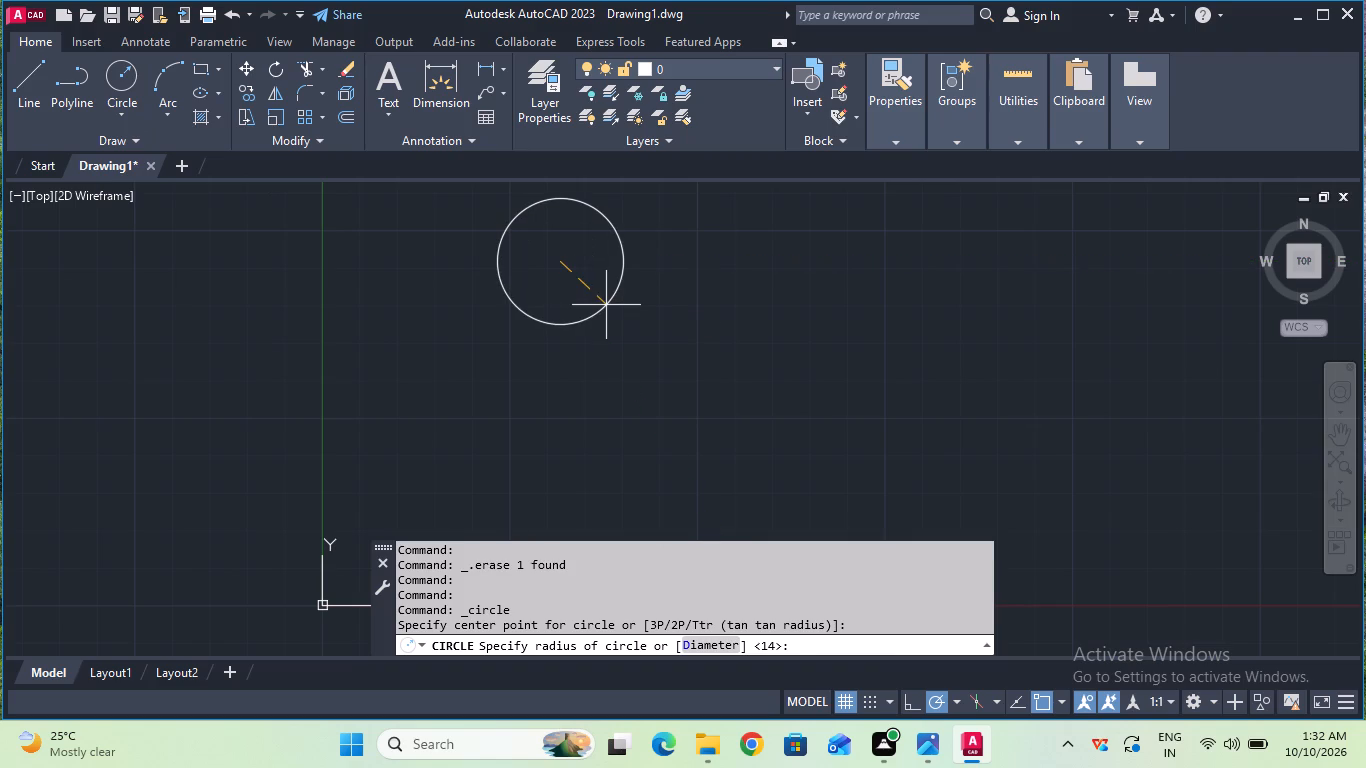
pyautogui.write('14')
pyautogui.press('Return')
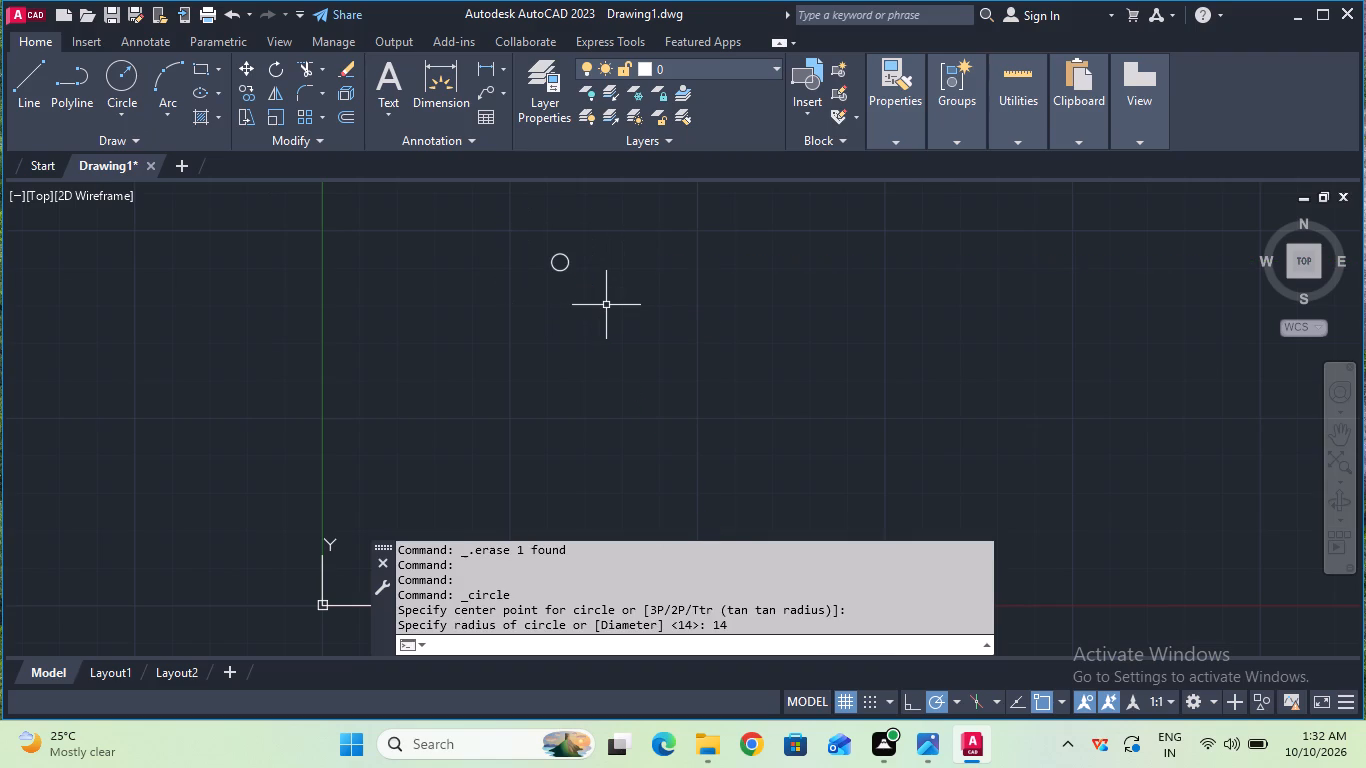
# Draw a concentric circle of diameter 15 mm at the centre of the 14 mm radius circle.
pyautogui.scroll(2, 606, 305)
pyautogui.moveTo(606, 305); pyautogui.dragTo(619, 412, button='middle')
pyautogui.scroll(1, 619, 412)
pyautogui.moveTo(582, 305); pyautogui.dragTo(641, 506, button='middle')
pyautogui.scroll(2, 631, 450)
pyautogui.scroll(-2, 613, 410)
pyautogui.moveTo(601, 410); pyautogui.dragTo(643, 521, button='middle')
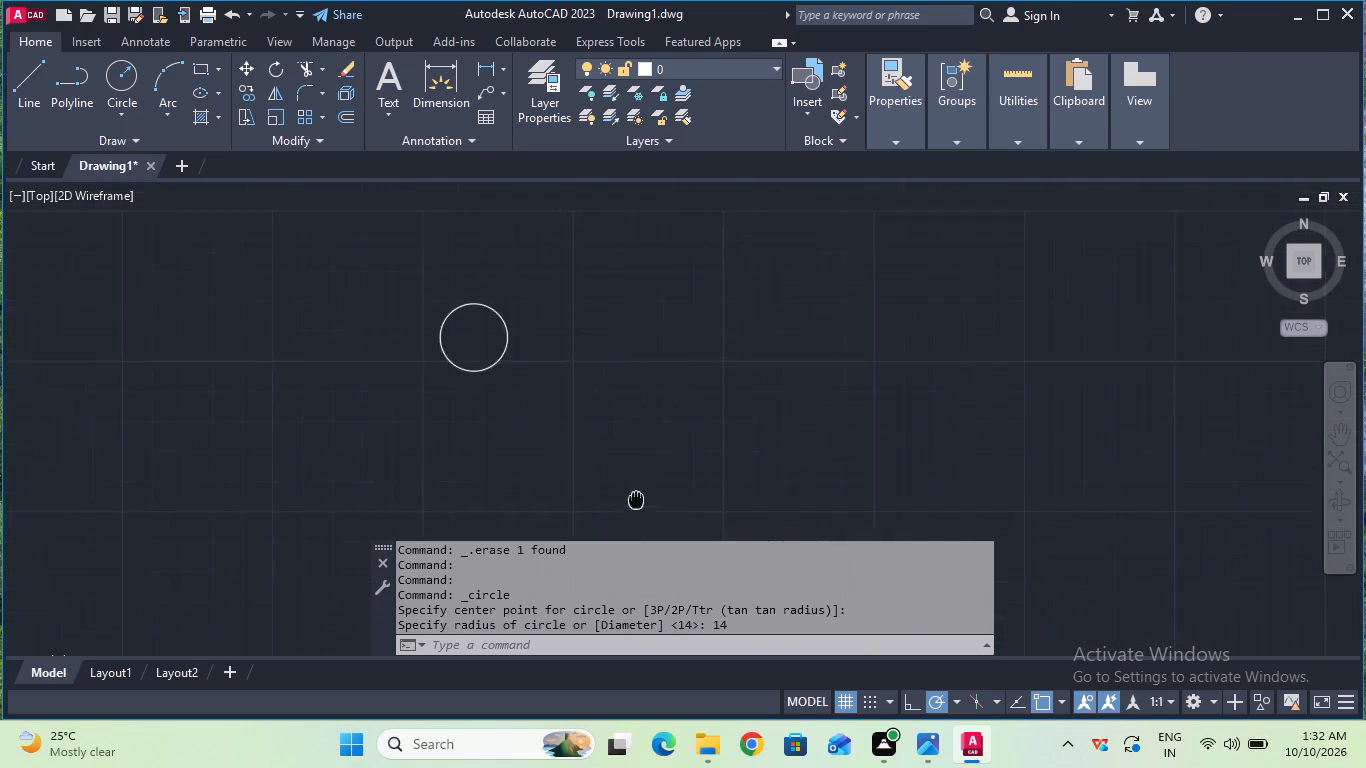
pyautogui.moveTo(643, 521); pyautogui.dragTo(648, 531, button='middle')
pyautogui.scroll(1, 642, 479)
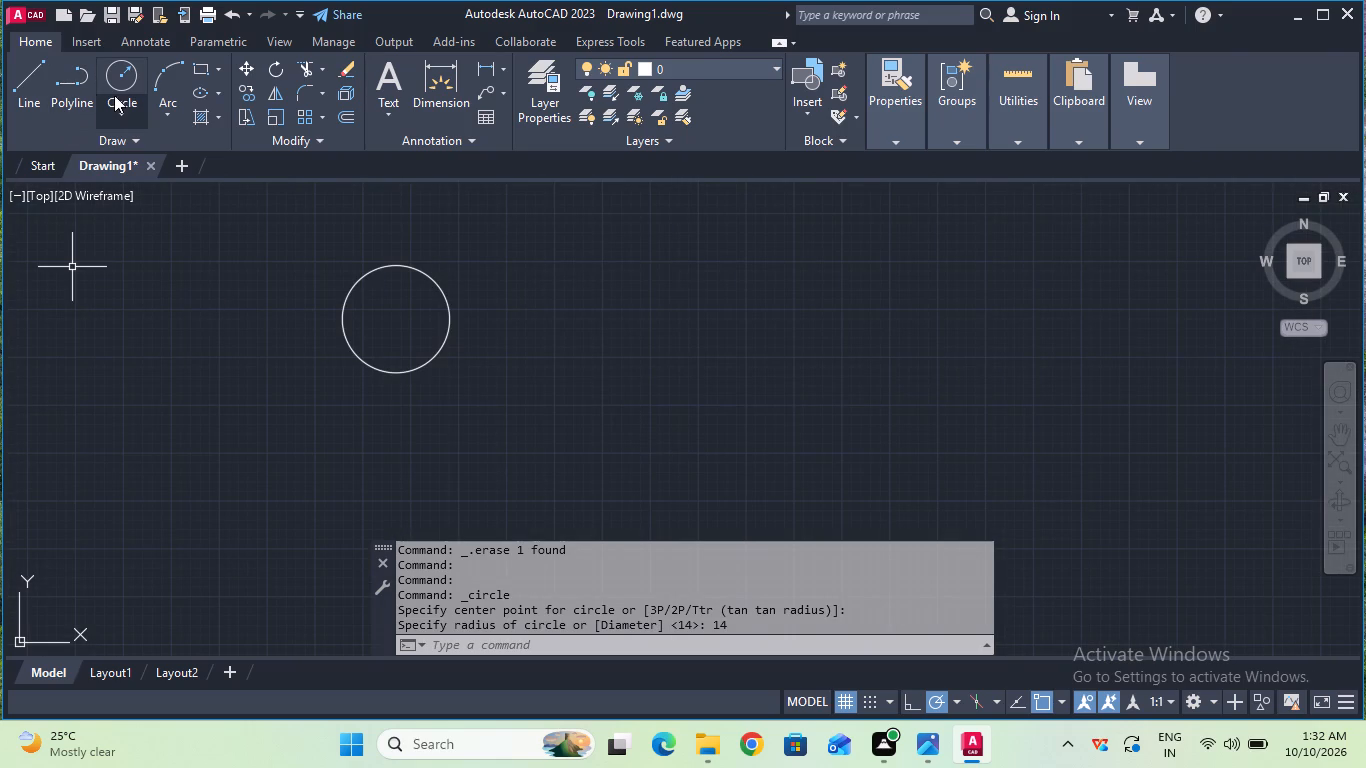
pyautogui.click(116, 87)
pyautogui.click(124, 113)
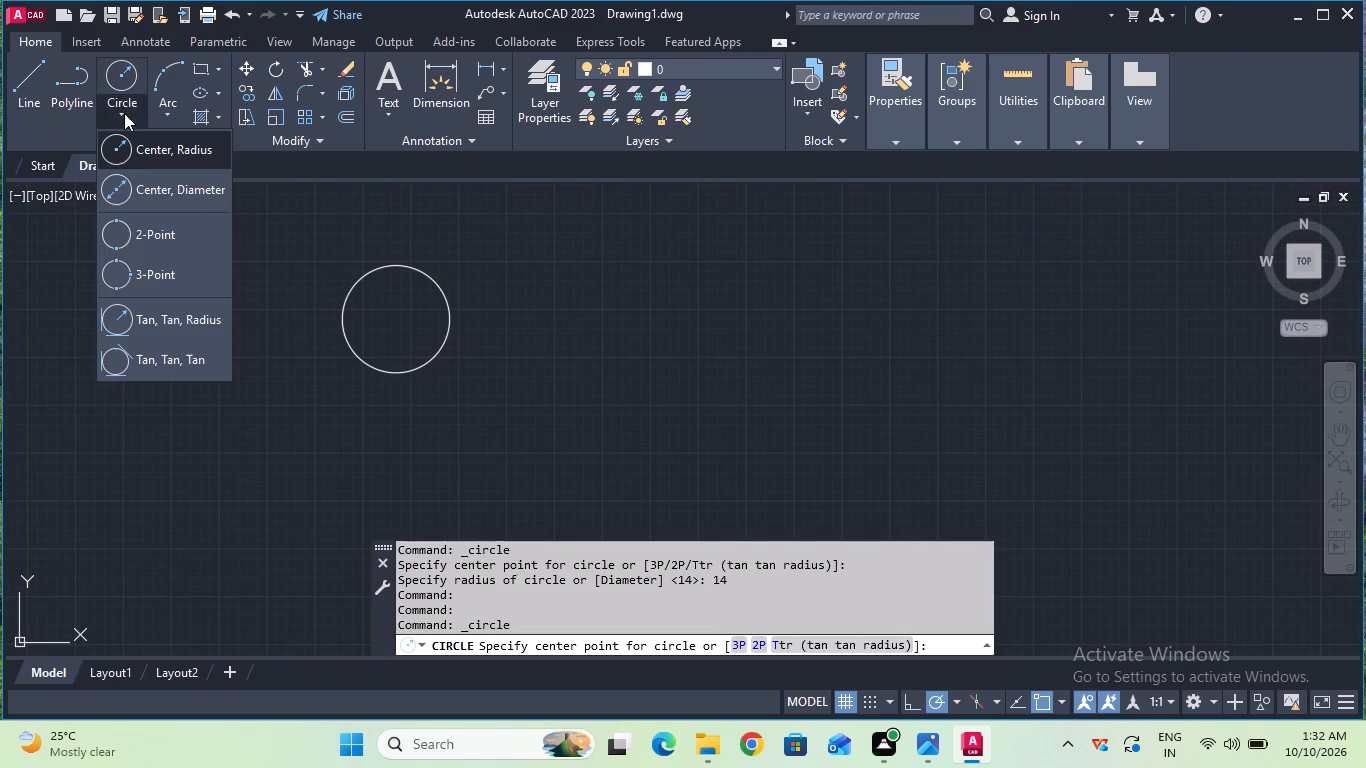
pyautogui.click(173, 192)
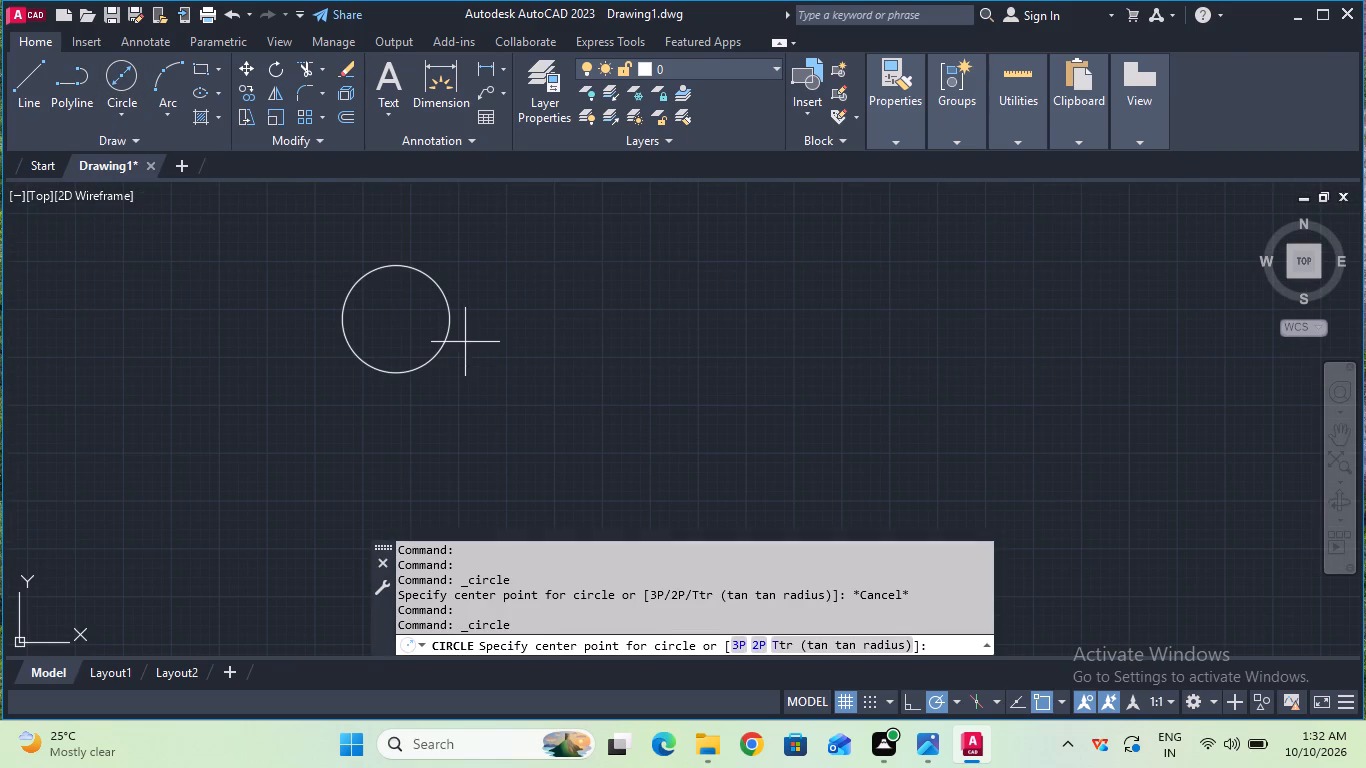
pyautogui.click(396, 319)
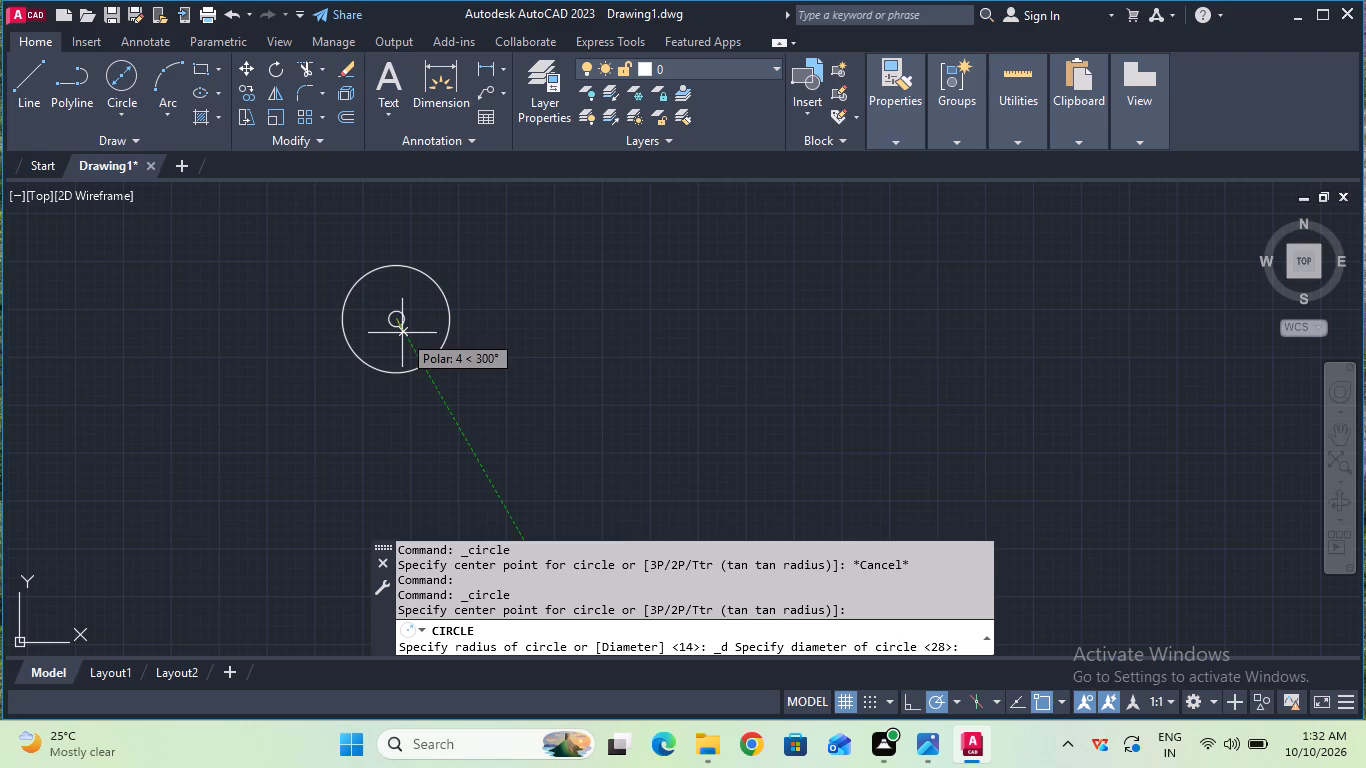
pyautogui.write('15')
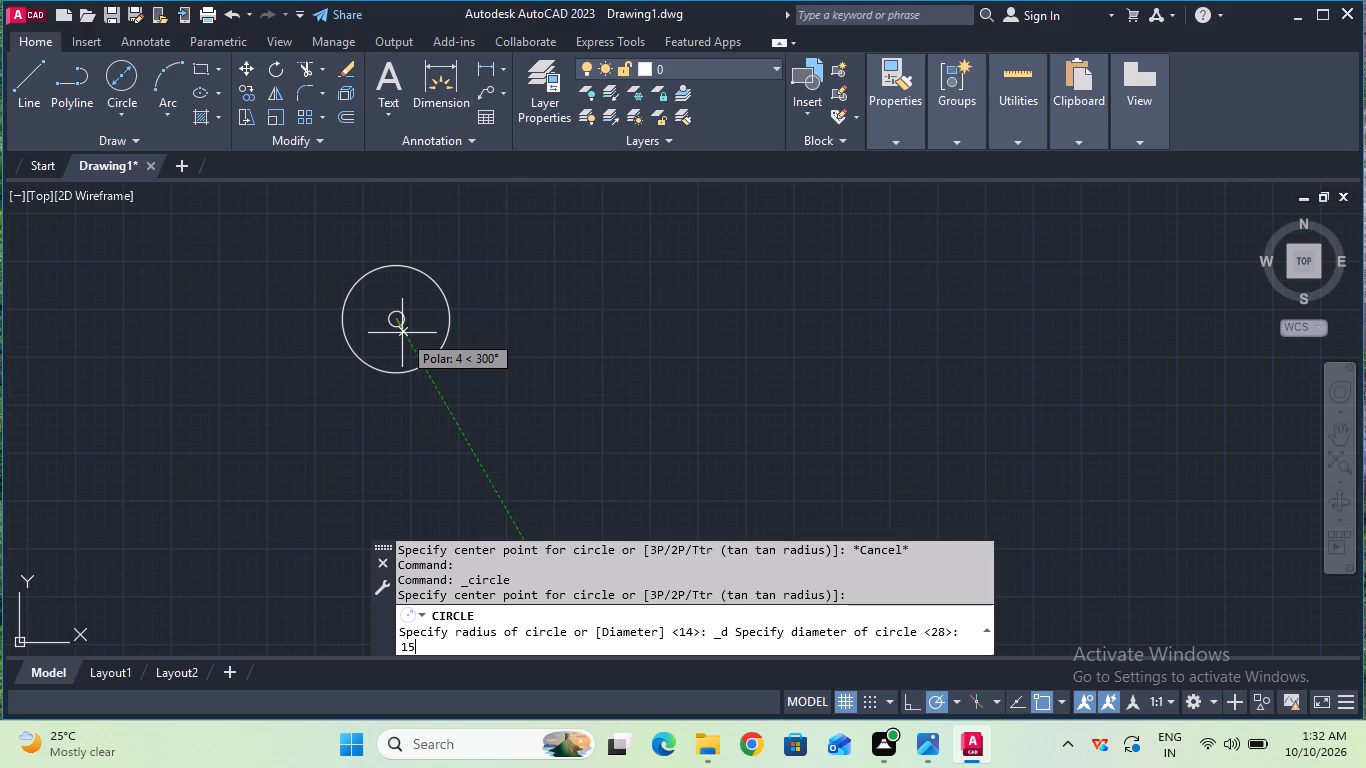
pyautogui.press('Return')
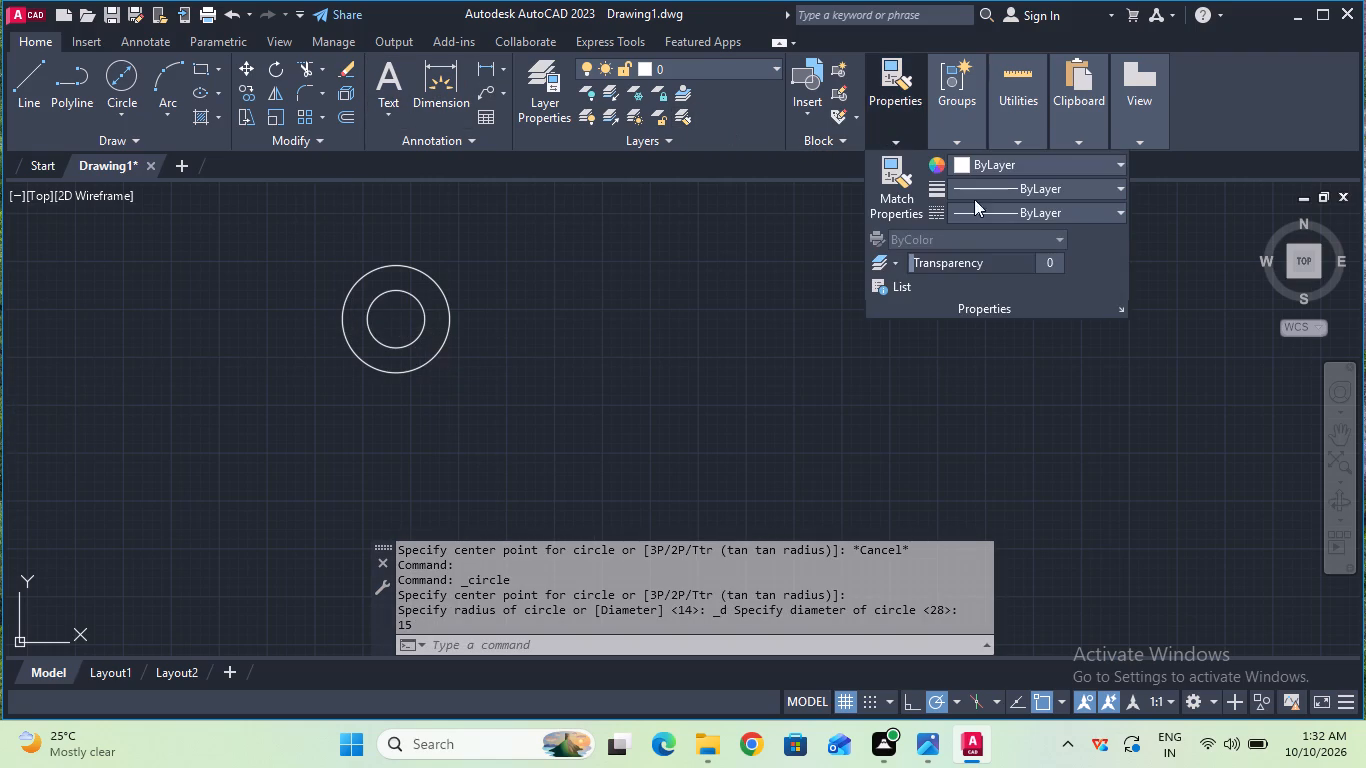
# Using the CENTER linetype, draw a line from the circles' centre 48 mm straight down, continuing 48 mm horizontally to the right.
pyautogui.click(1034, 205)
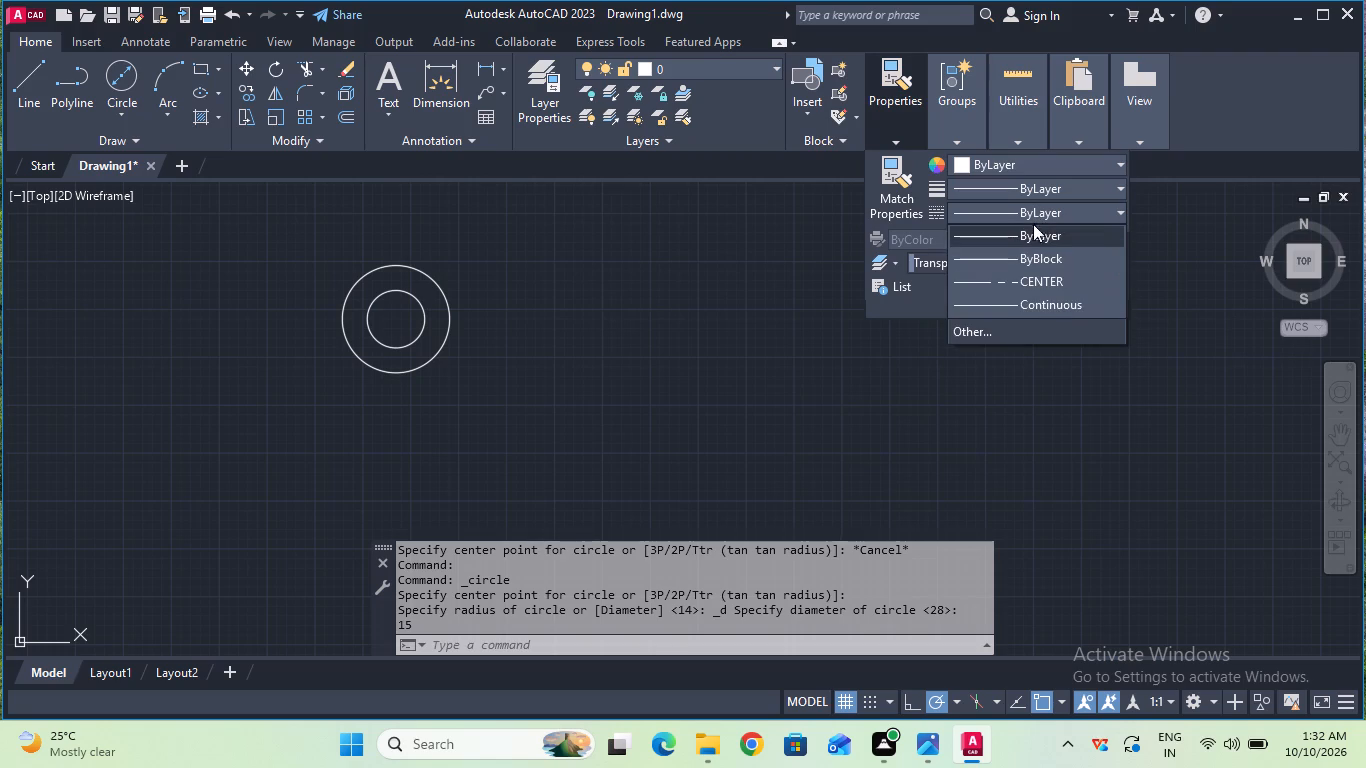
pyautogui.click(1010, 287)
pyautogui.click(37, 108)
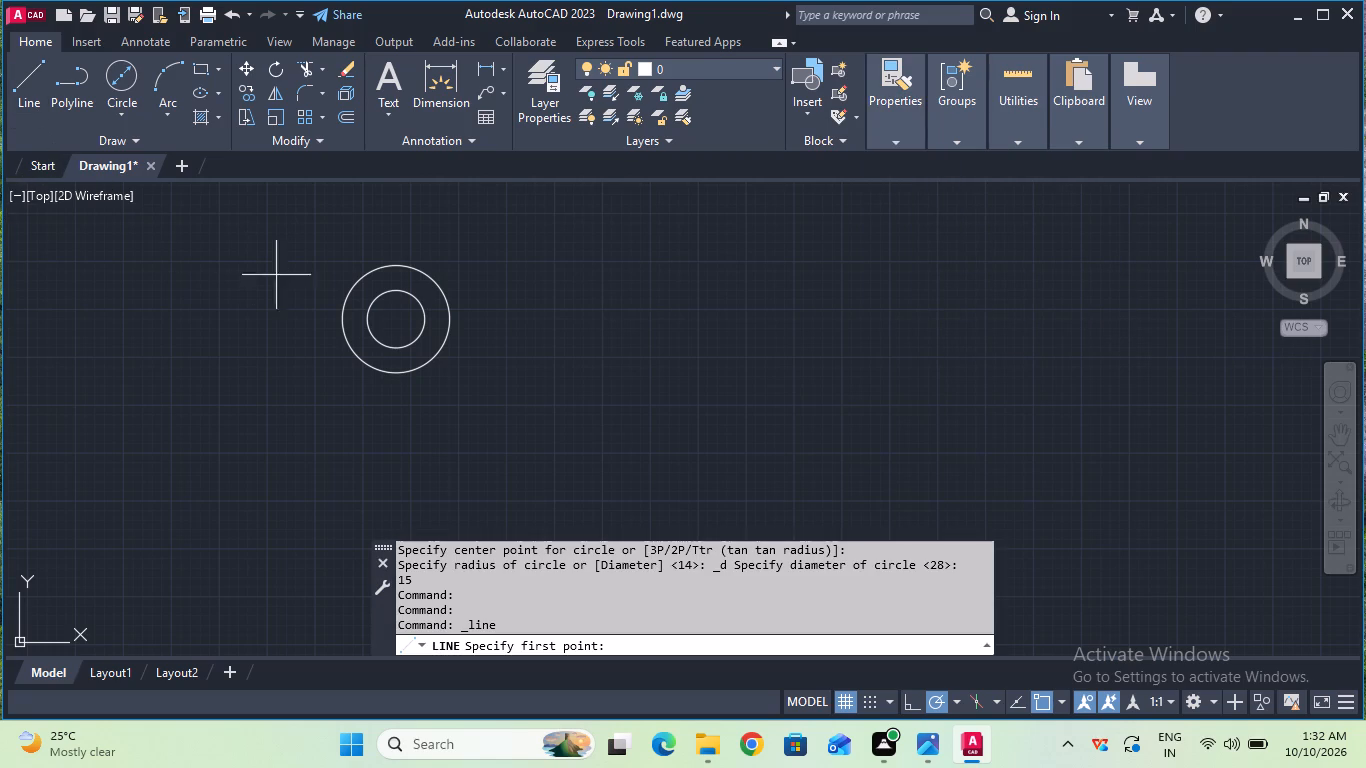
pyautogui.click(397, 318)
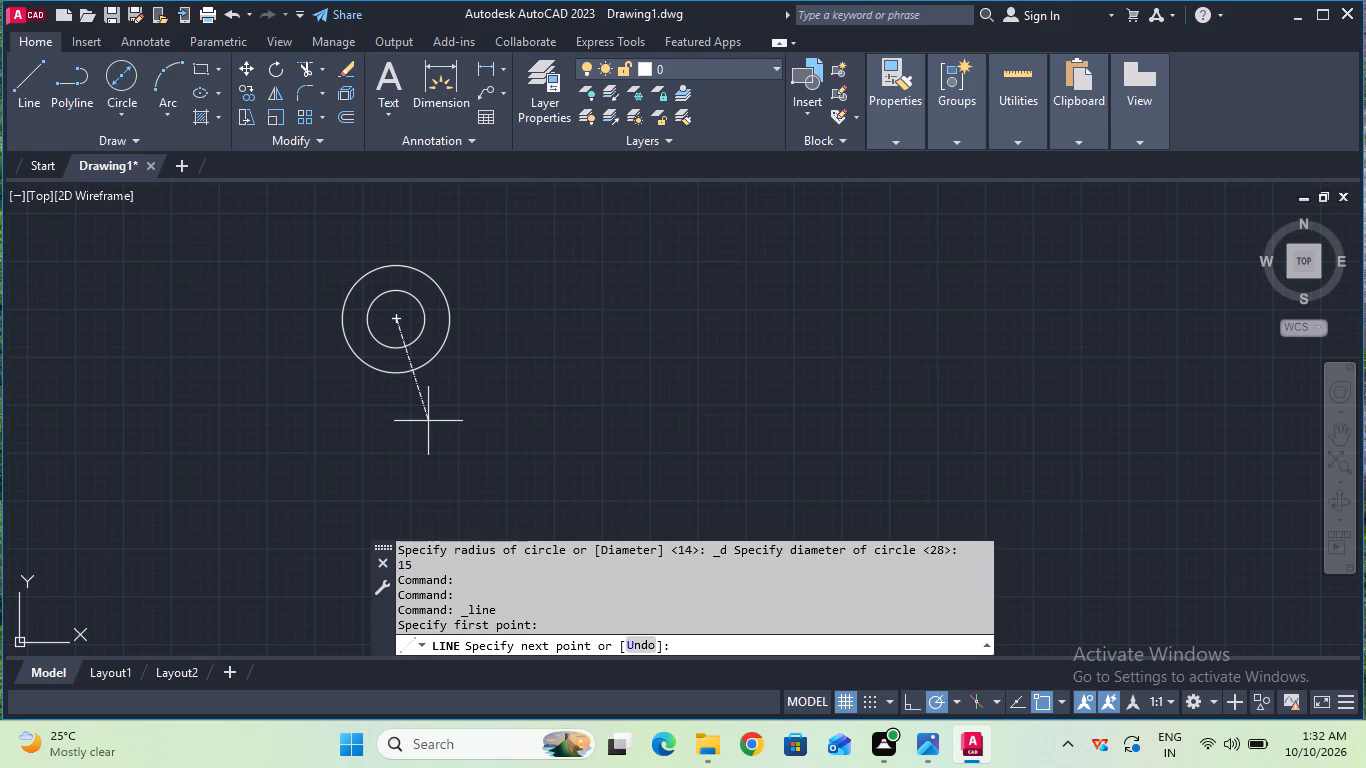
pyautogui.press('F8')
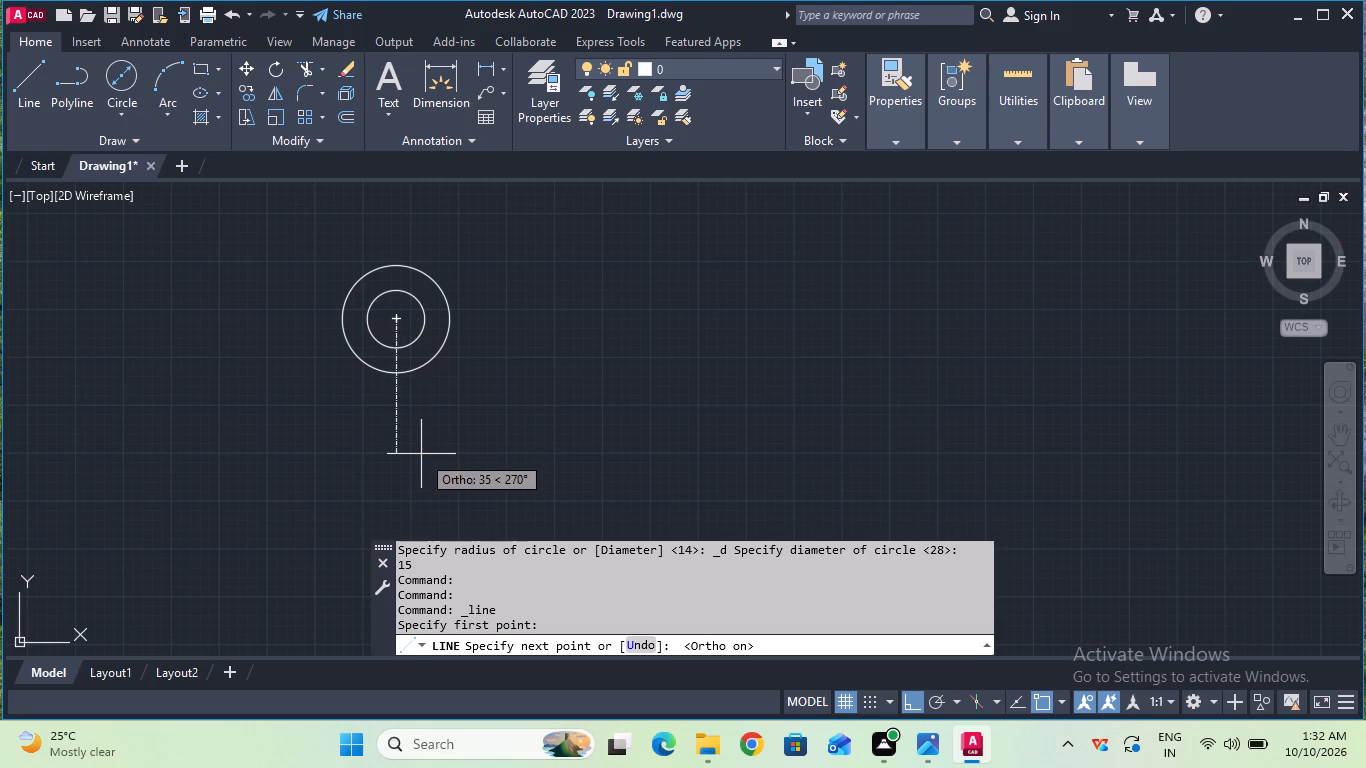
pyautogui.press('4')
pyautogui.press('8')
pyautogui.press('Return')
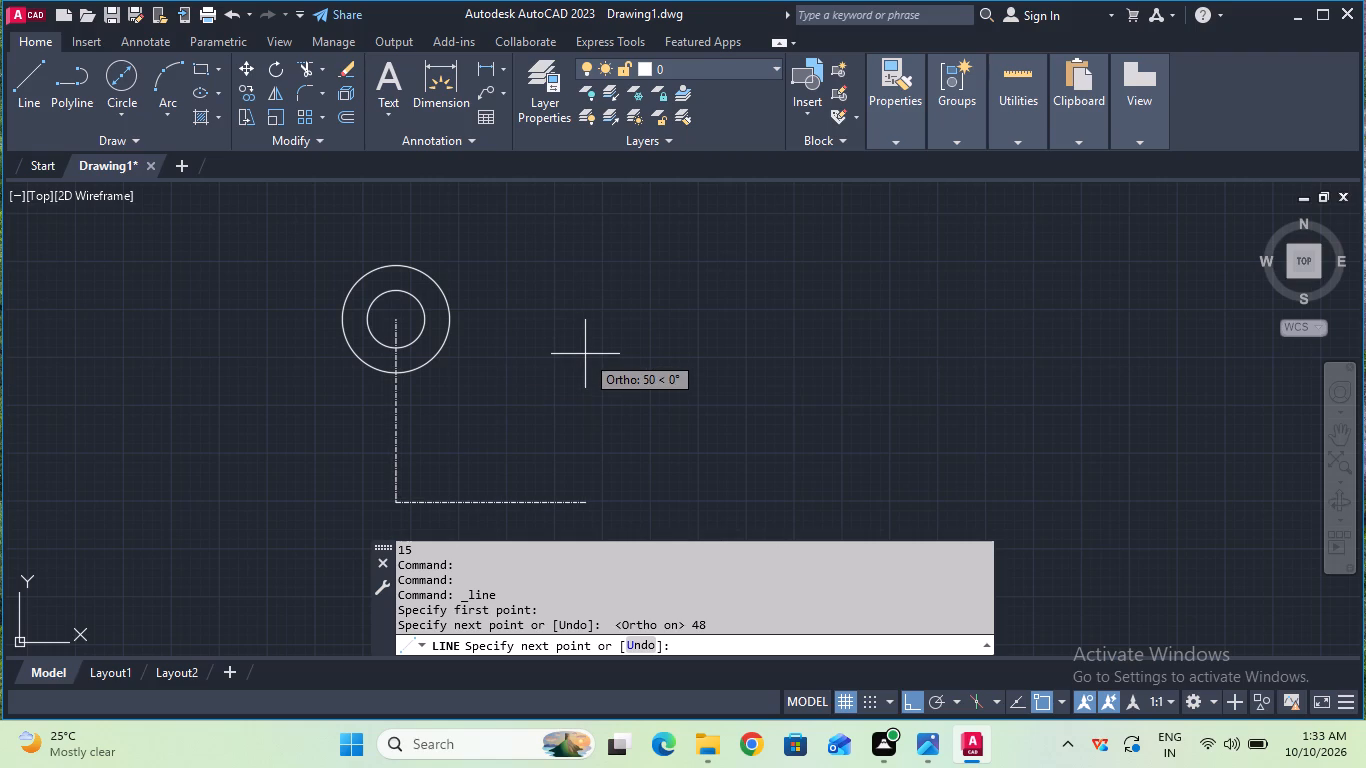
pyautogui.write('48')
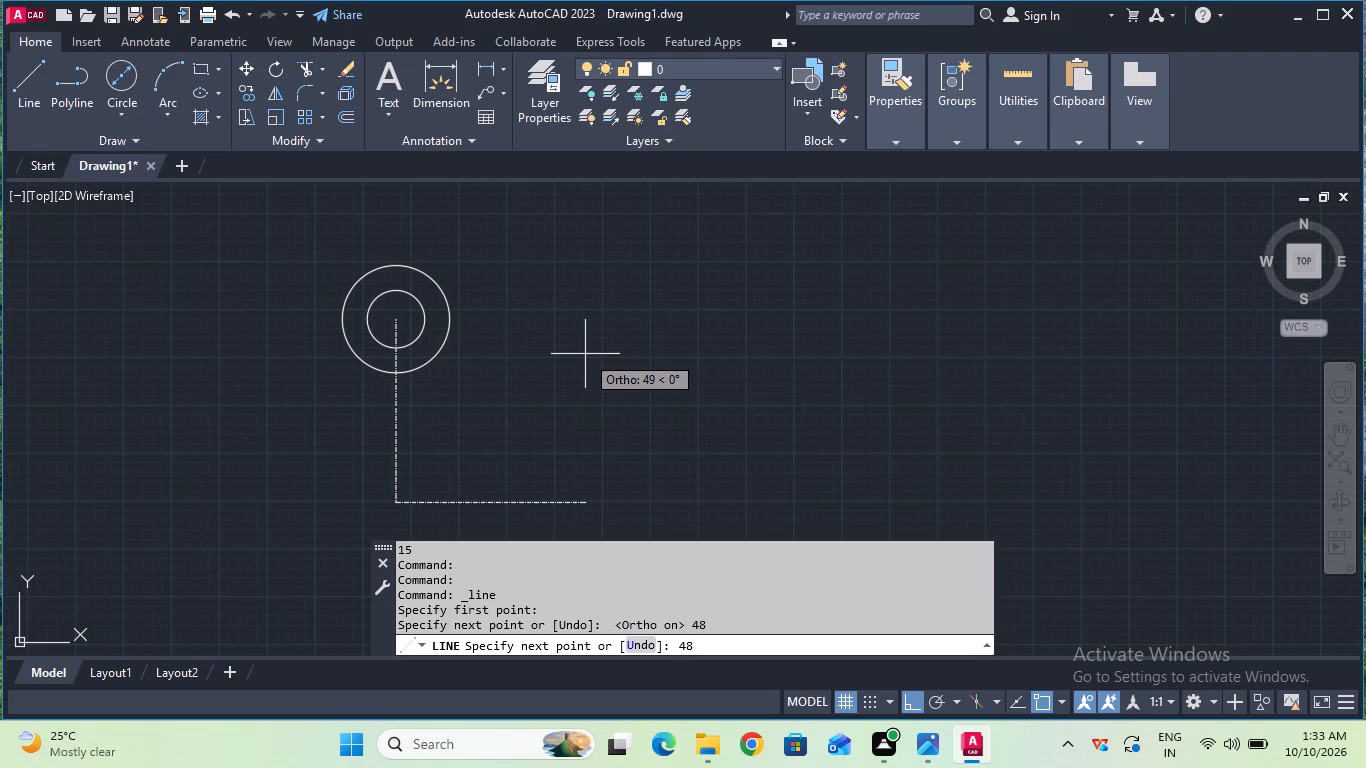
pyautogui.press('Return')
pyautogui.press('Escape')
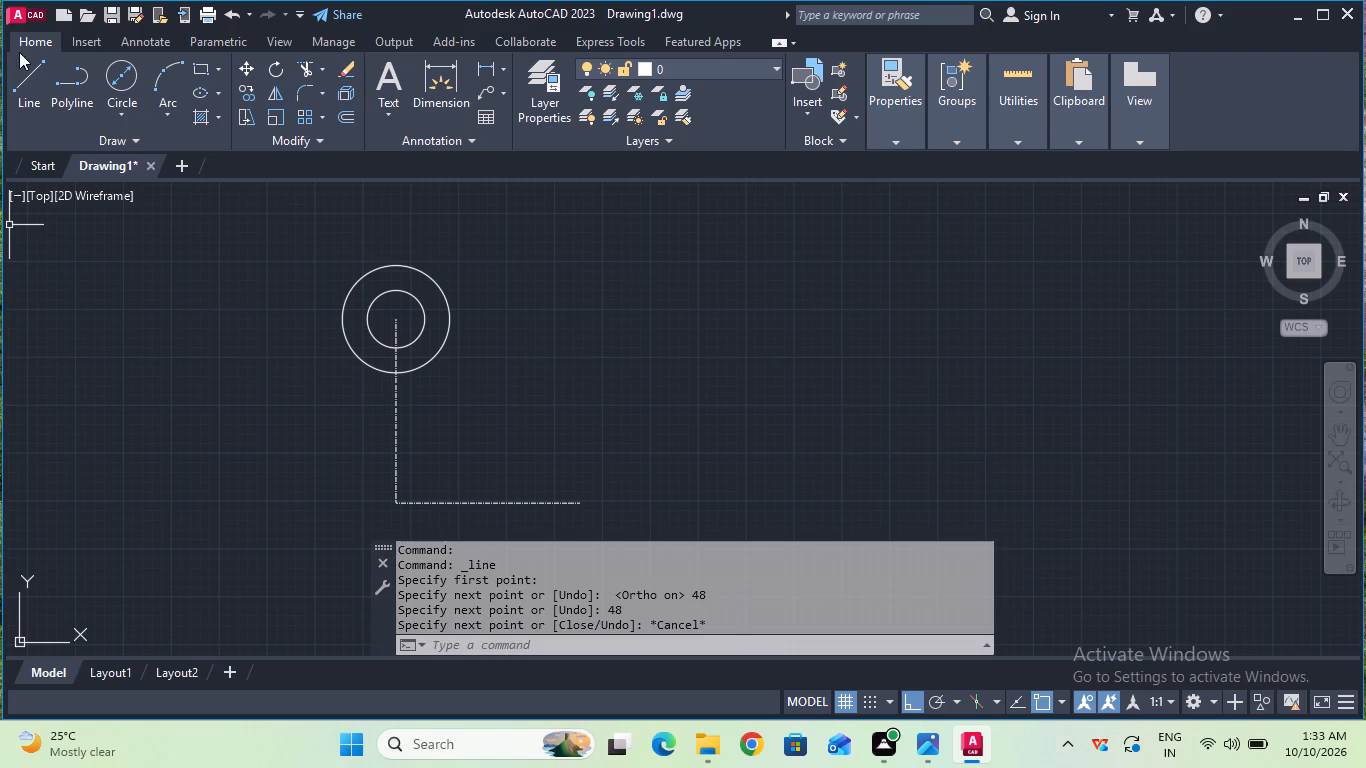
# Draw a 48 mm horizontal centerline to the left from the lower end of the vertical centerline.
pyautogui.click(35, 103)
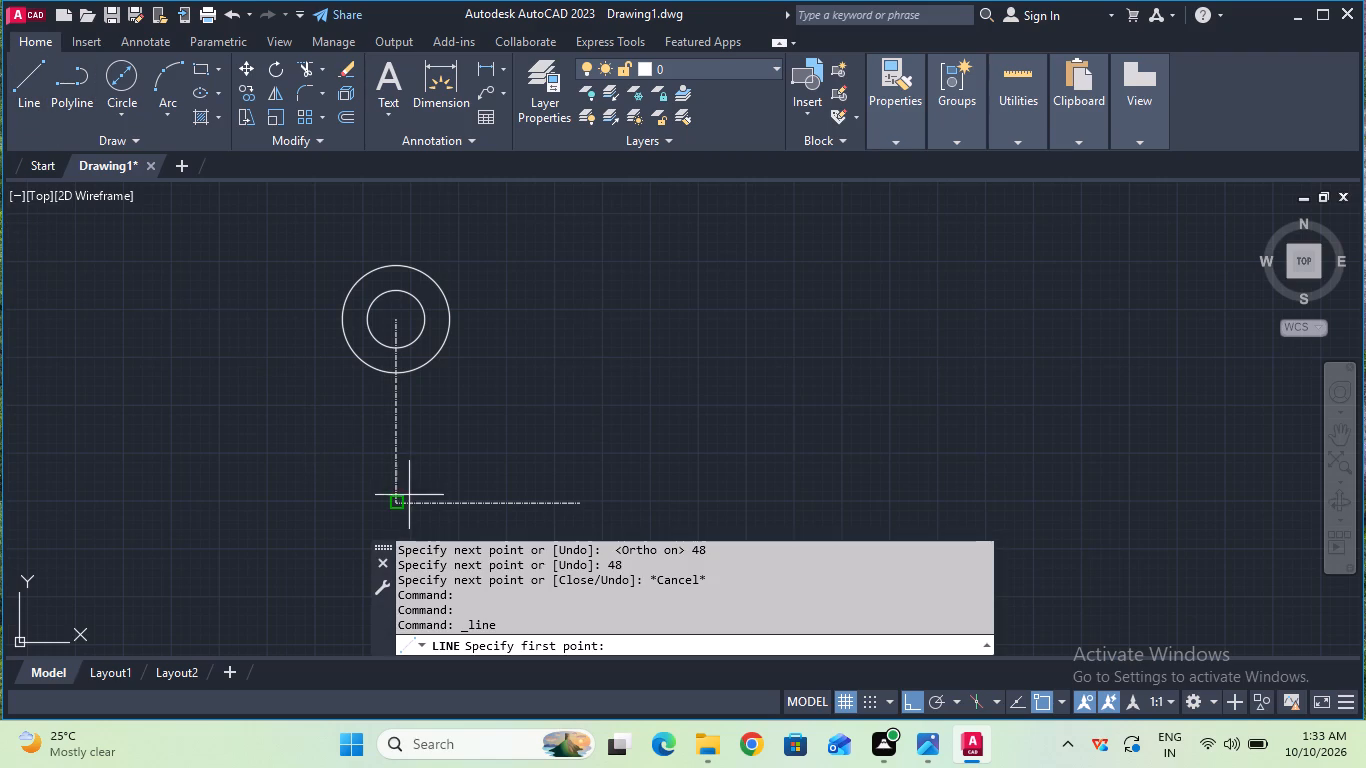
pyautogui.click(401, 500)
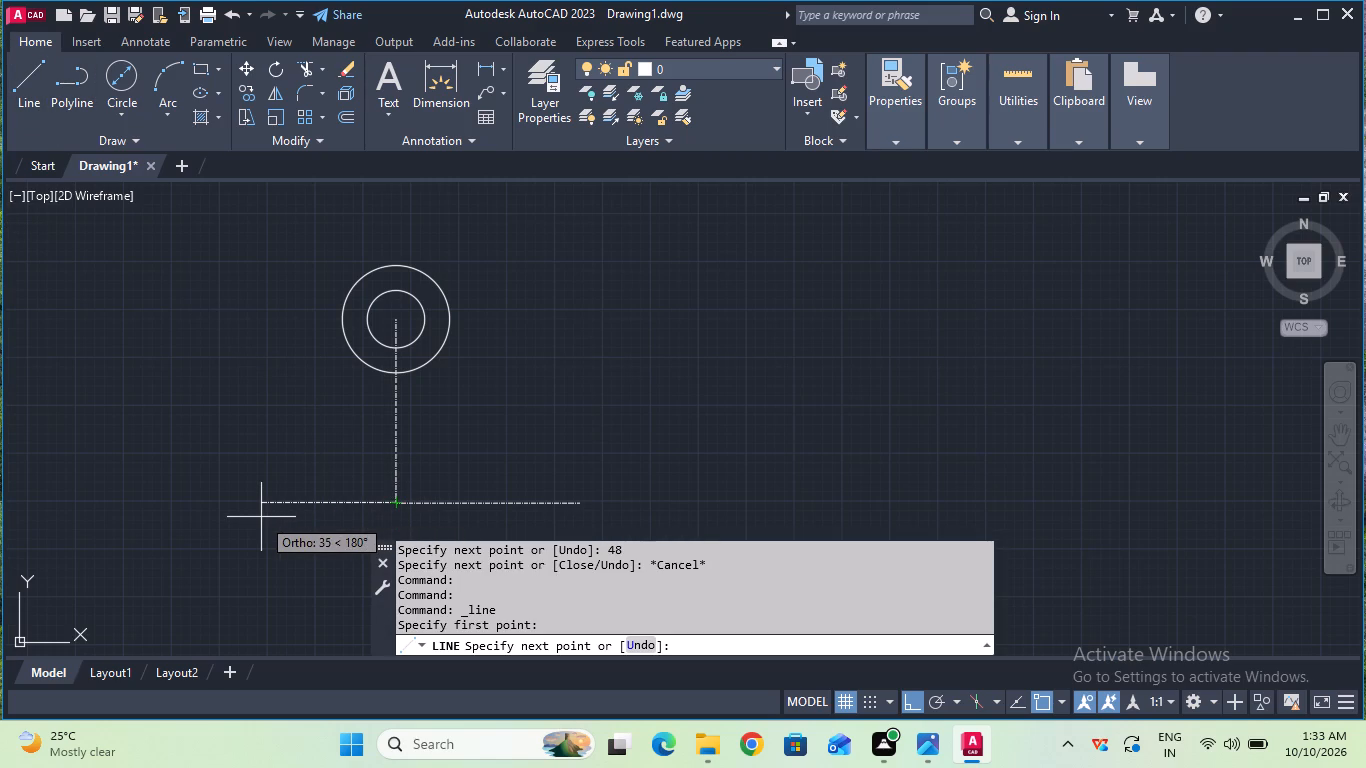
pyautogui.write('48')
pyautogui.press('Return')
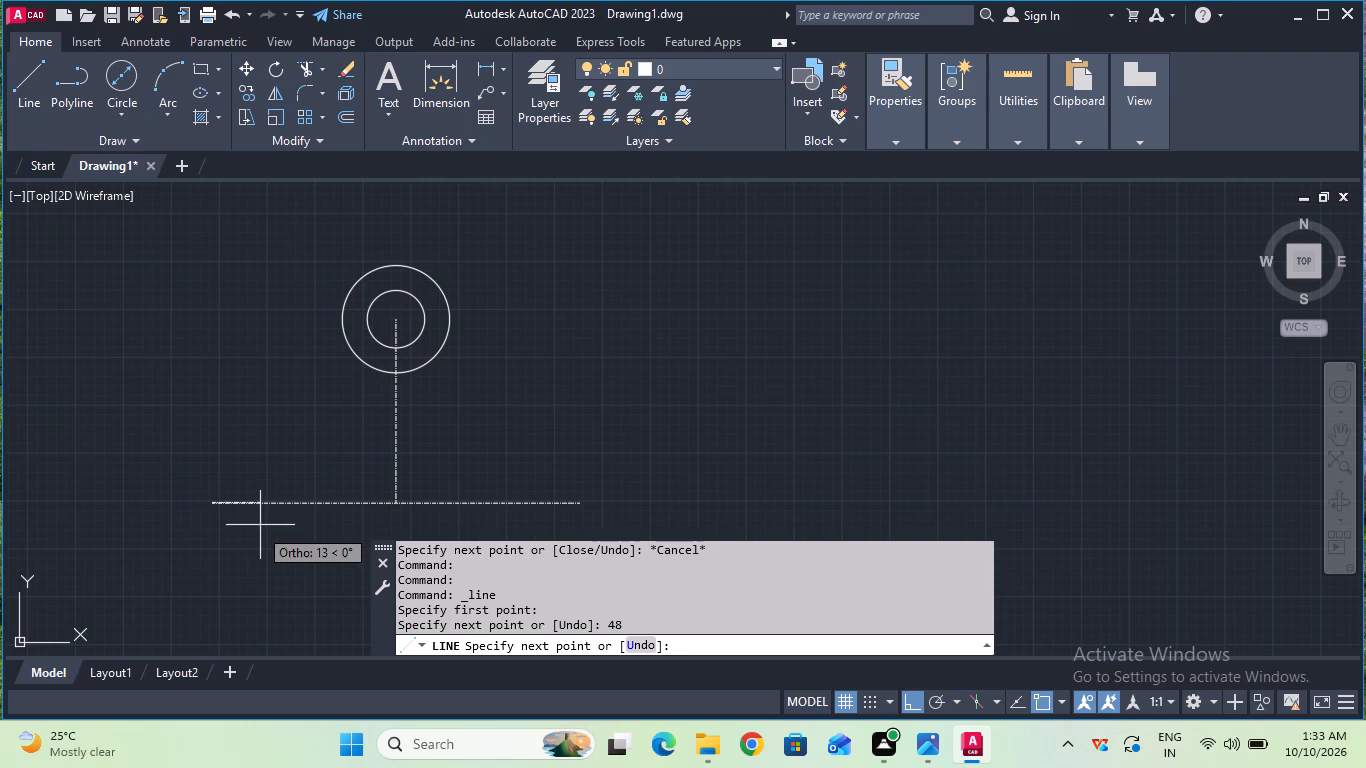
pyautogui.press('Escape')
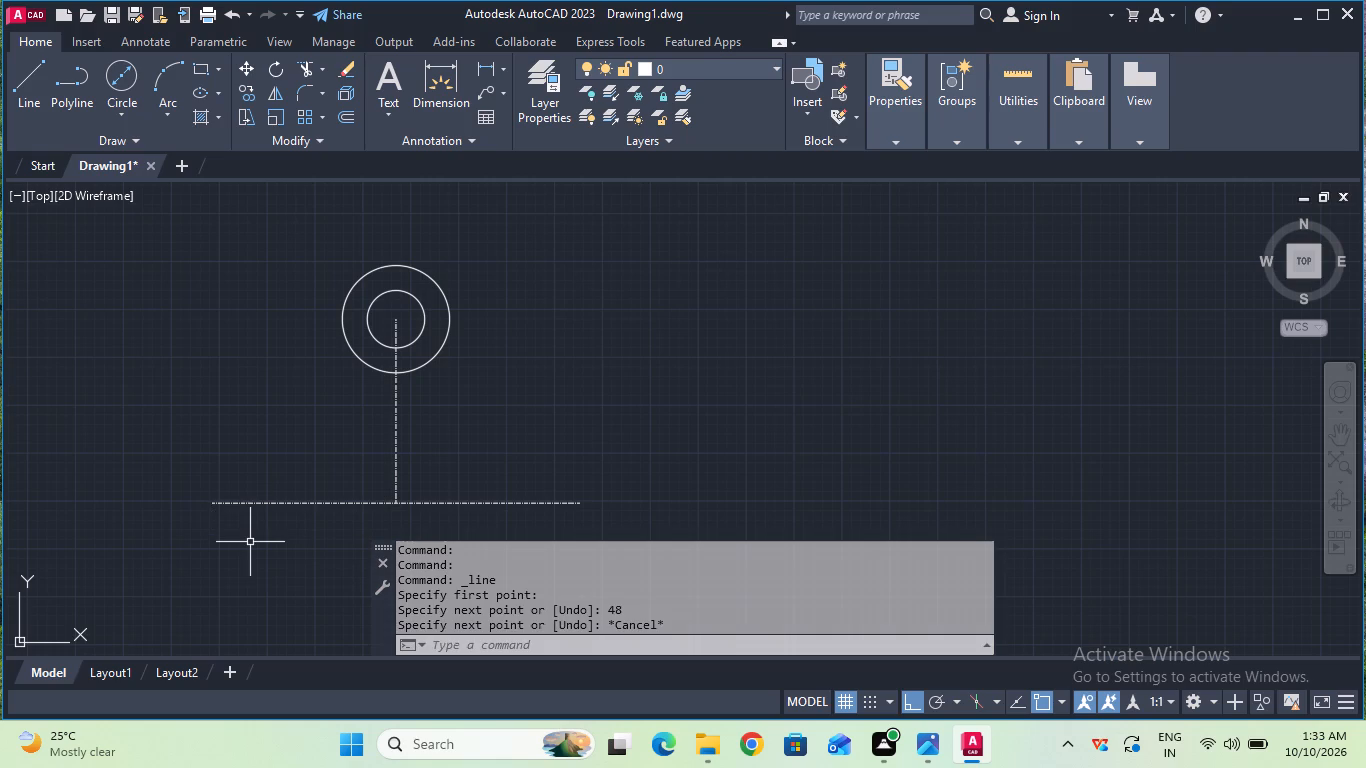
# Draw a 60 mm vertical centerline downward from the junction of the horizontal and vertical centerlines.
pyautogui.scroll(2, 219, 452)
pyautogui.scroll(-4, 219, 441)
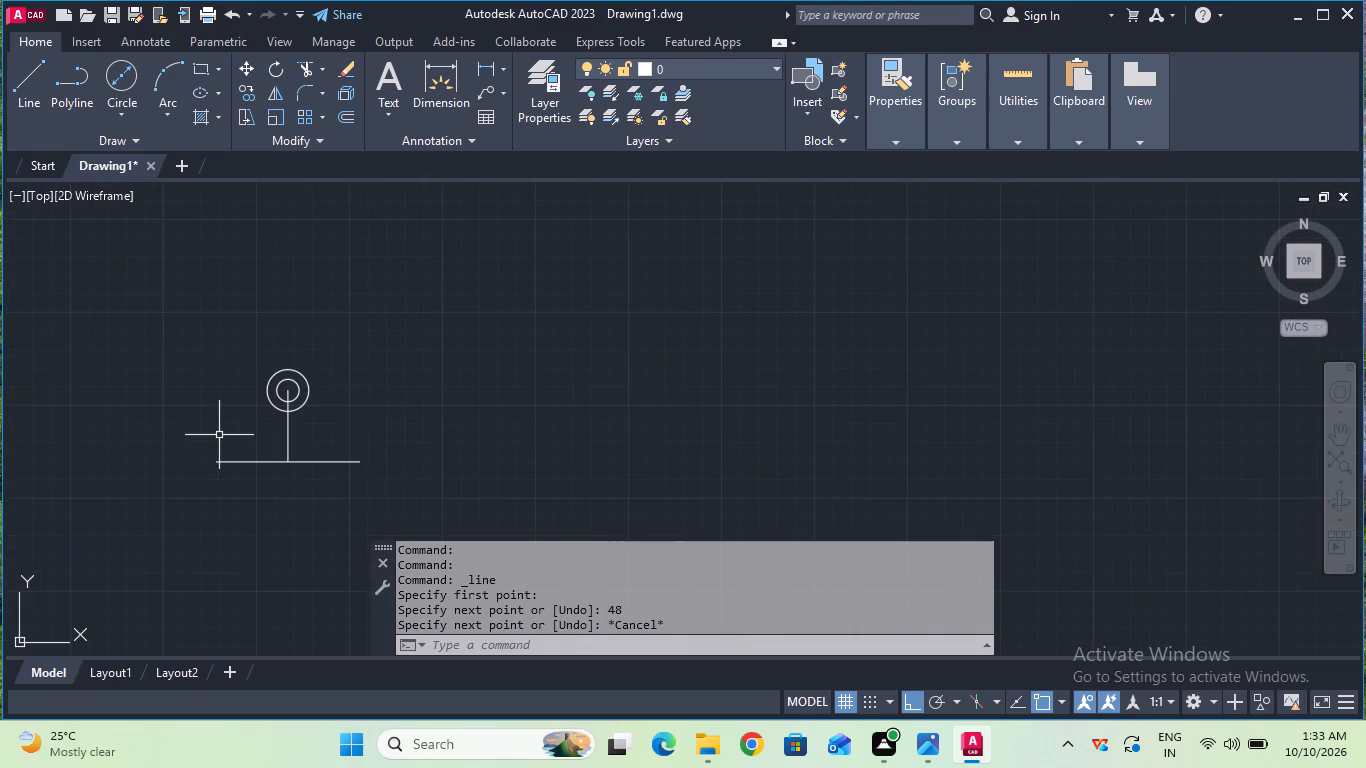
pyautogui.click(21, 94)
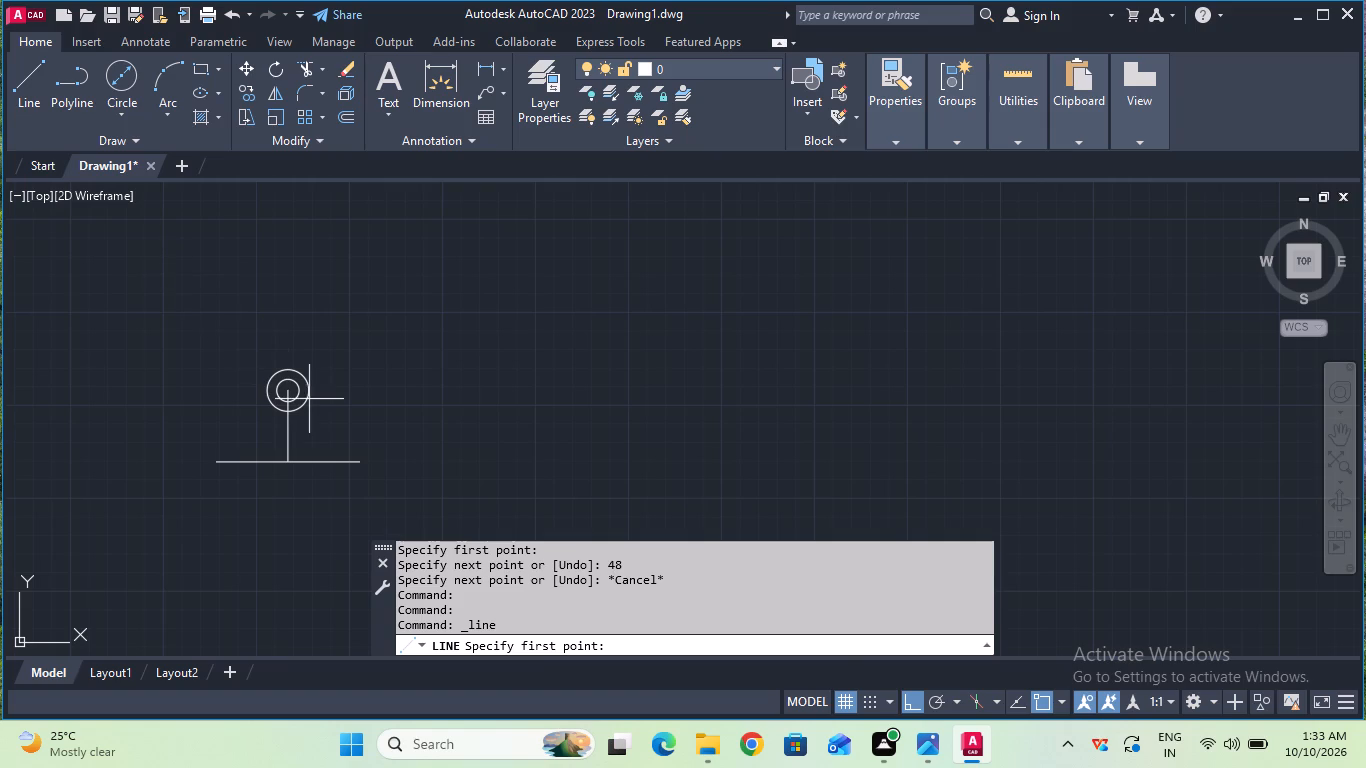
pyautogui.click(286, 460)
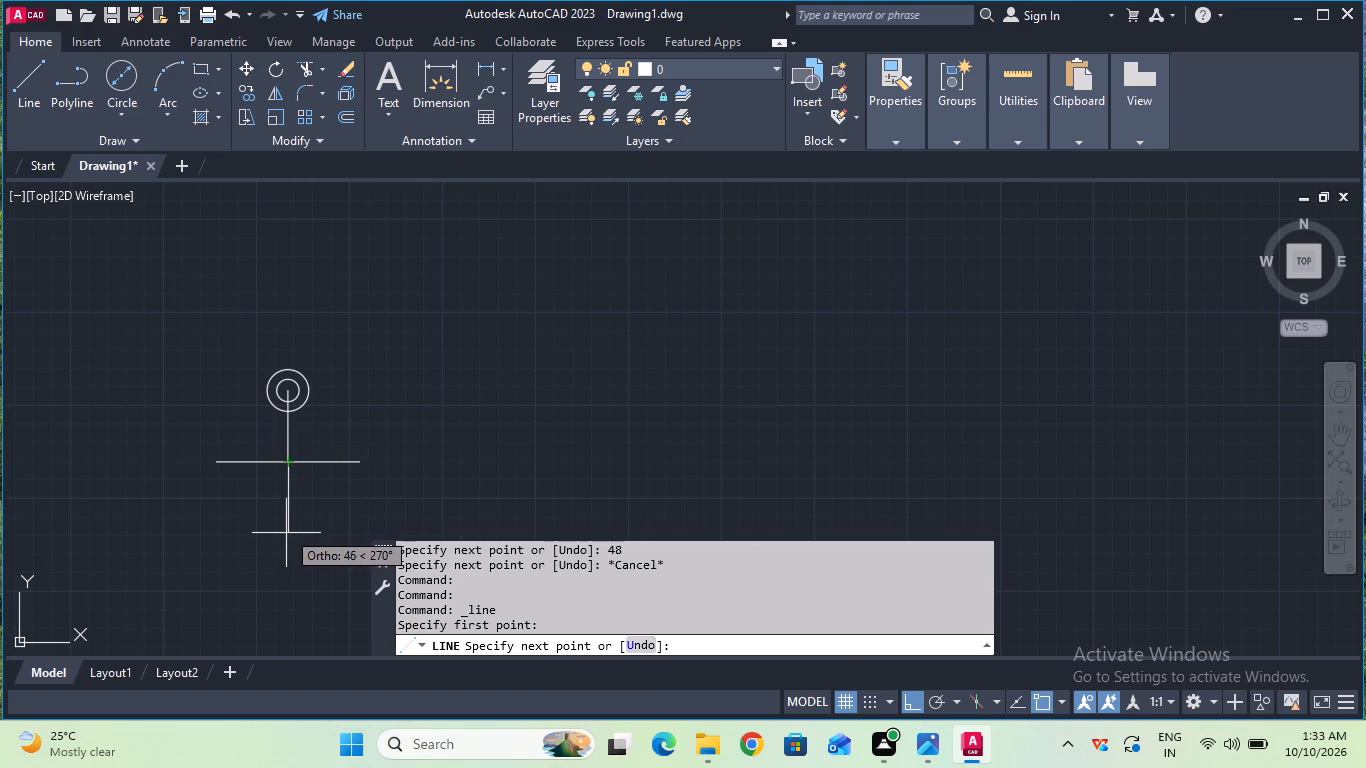
pyautogui.write('60')
pyautogui.press('Return')
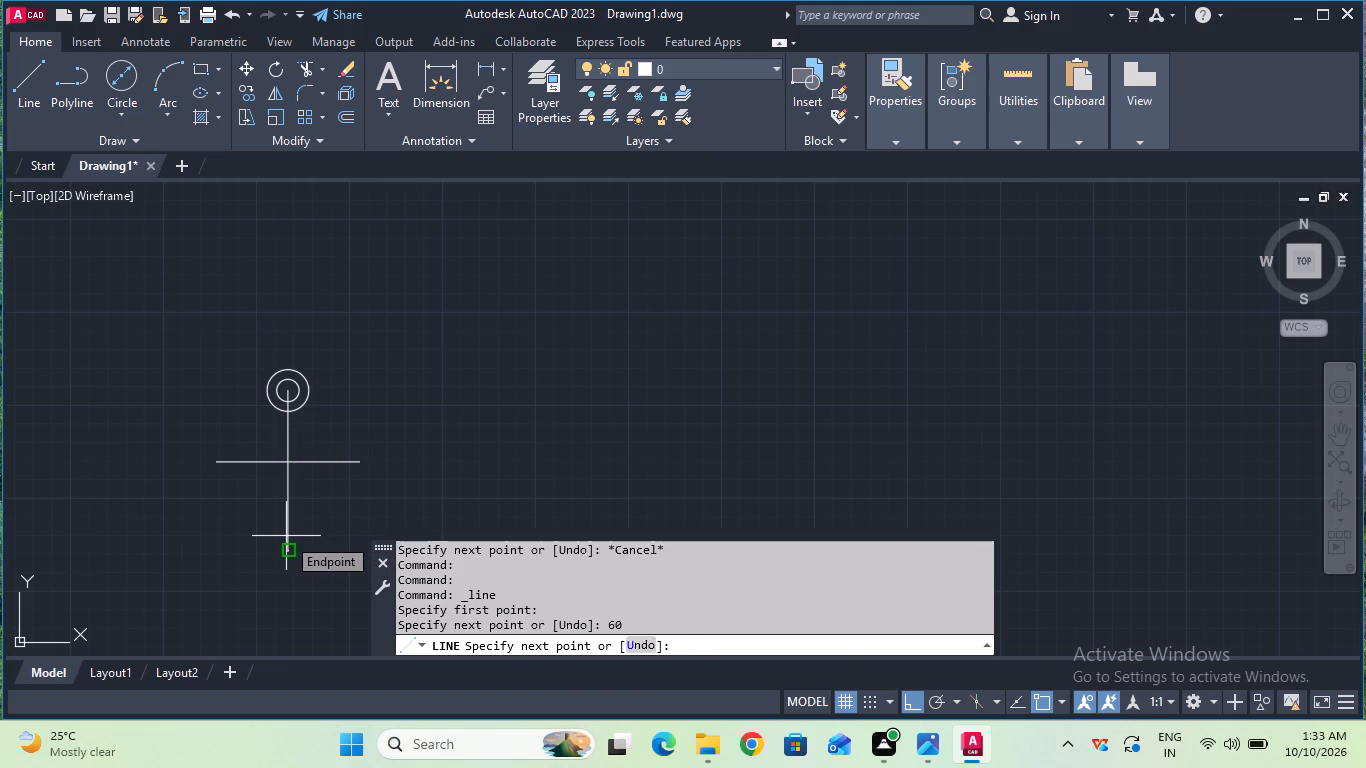
pyautogui.press('Escape')
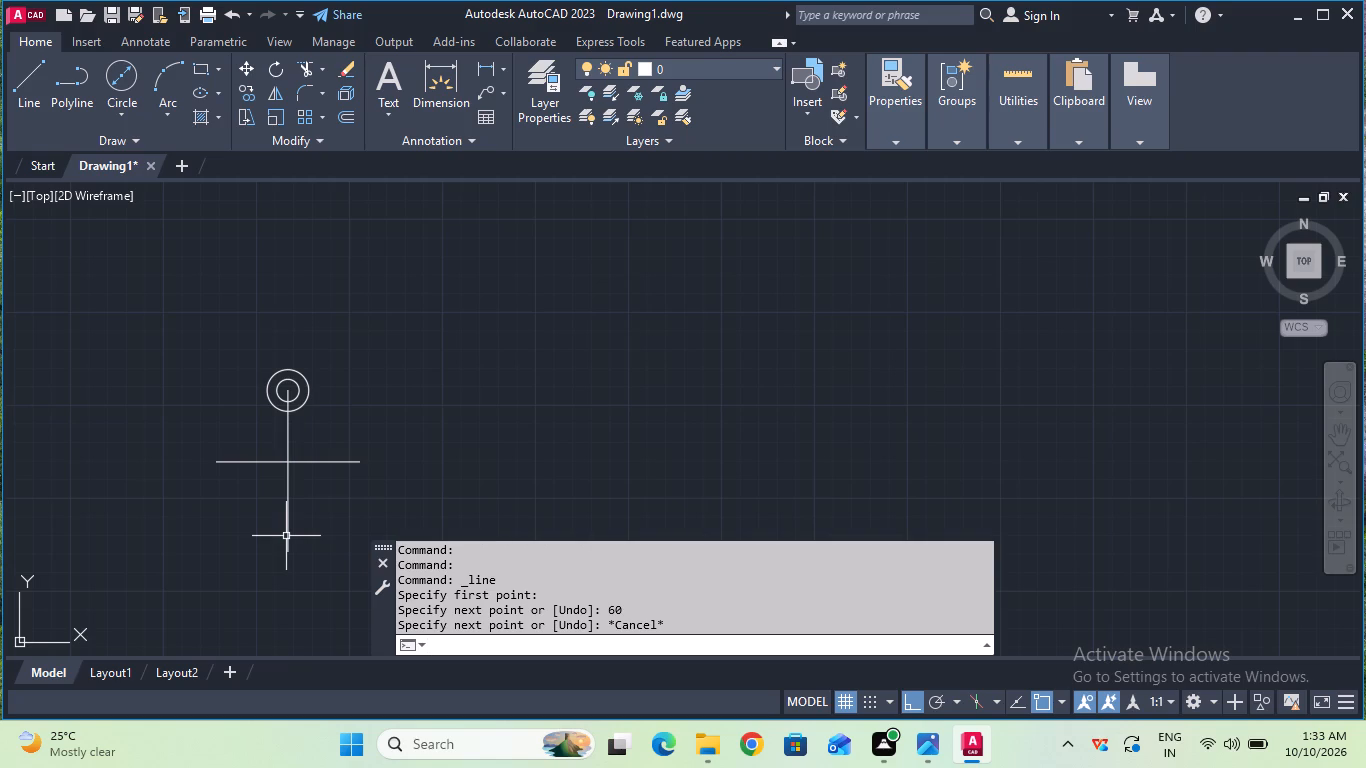
# Copy both concentric circles from their centre to the left end of the horizontal centerline.
pyautogui.scroll(1, 292, 518)
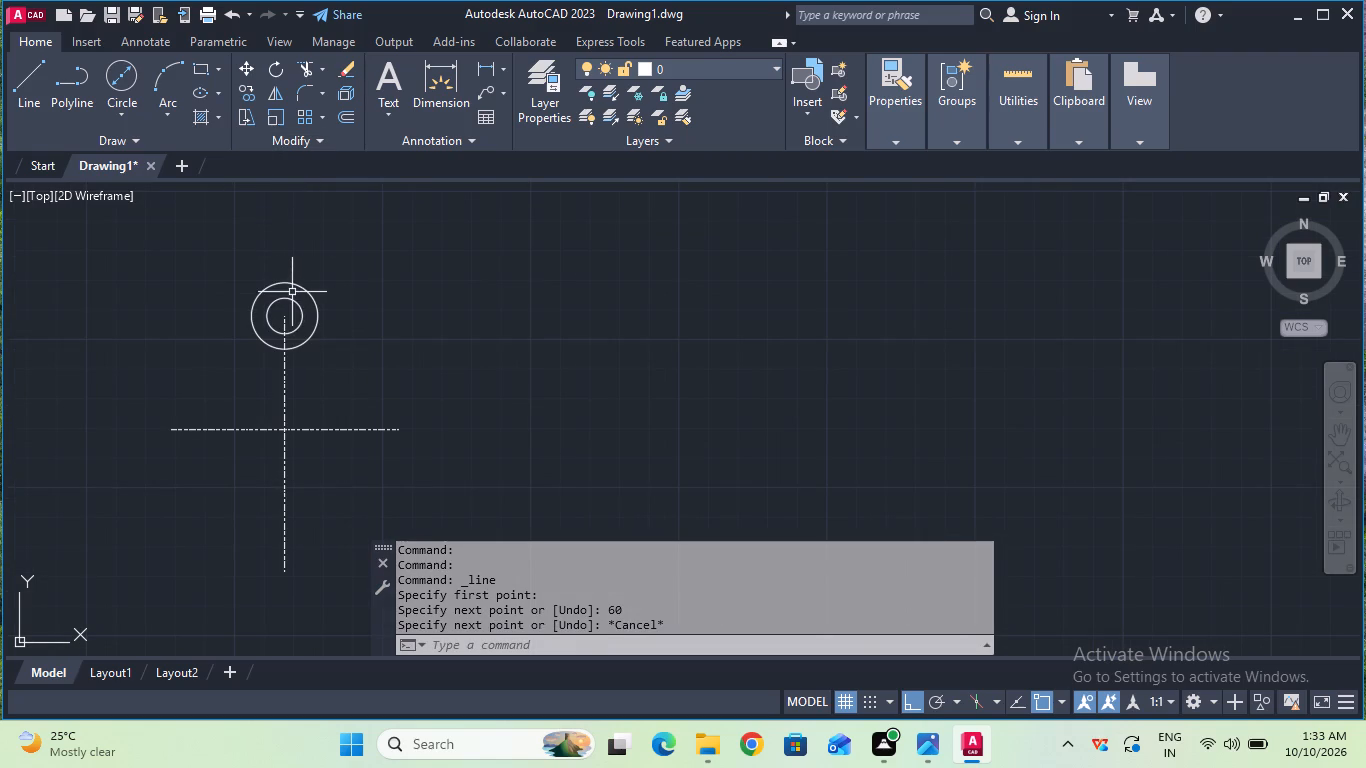
pyautogui.doubleClick(239, 87)
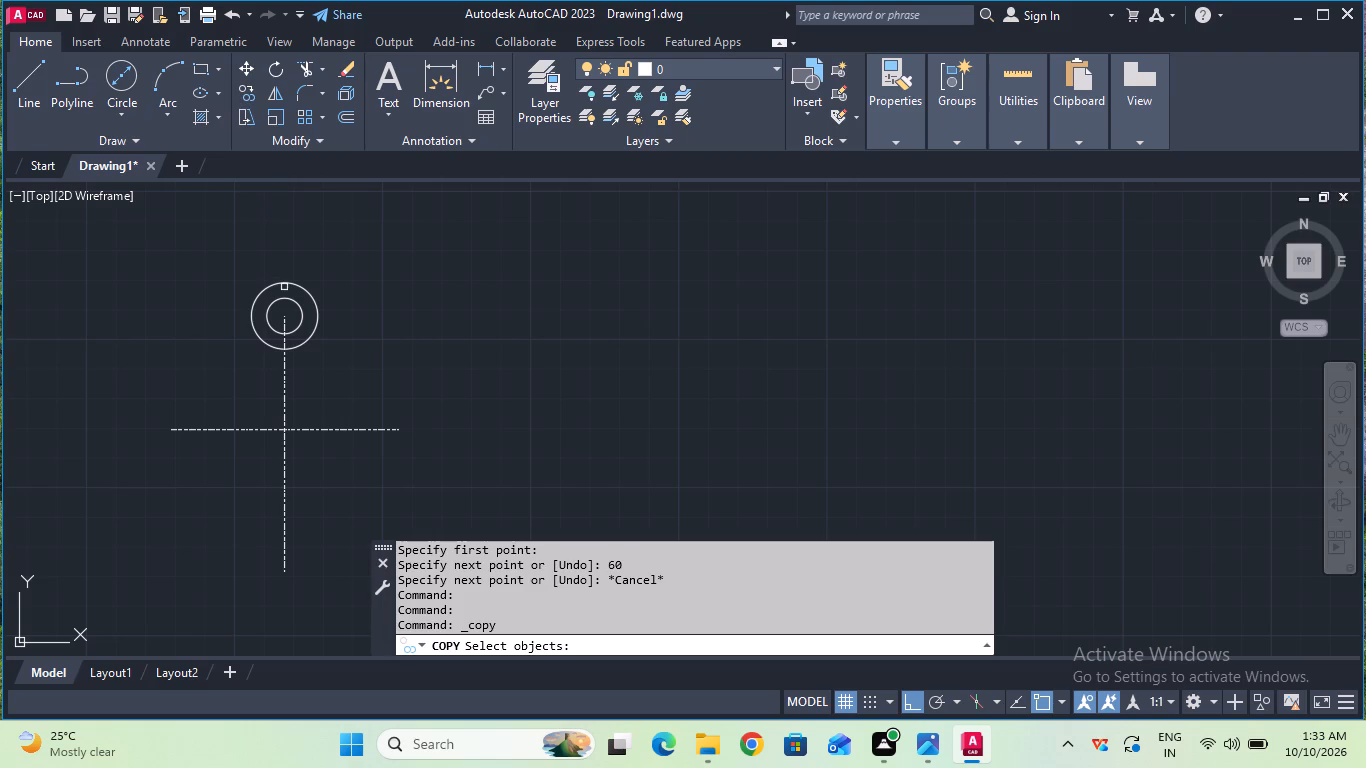
pyautogui.click(284, 283)
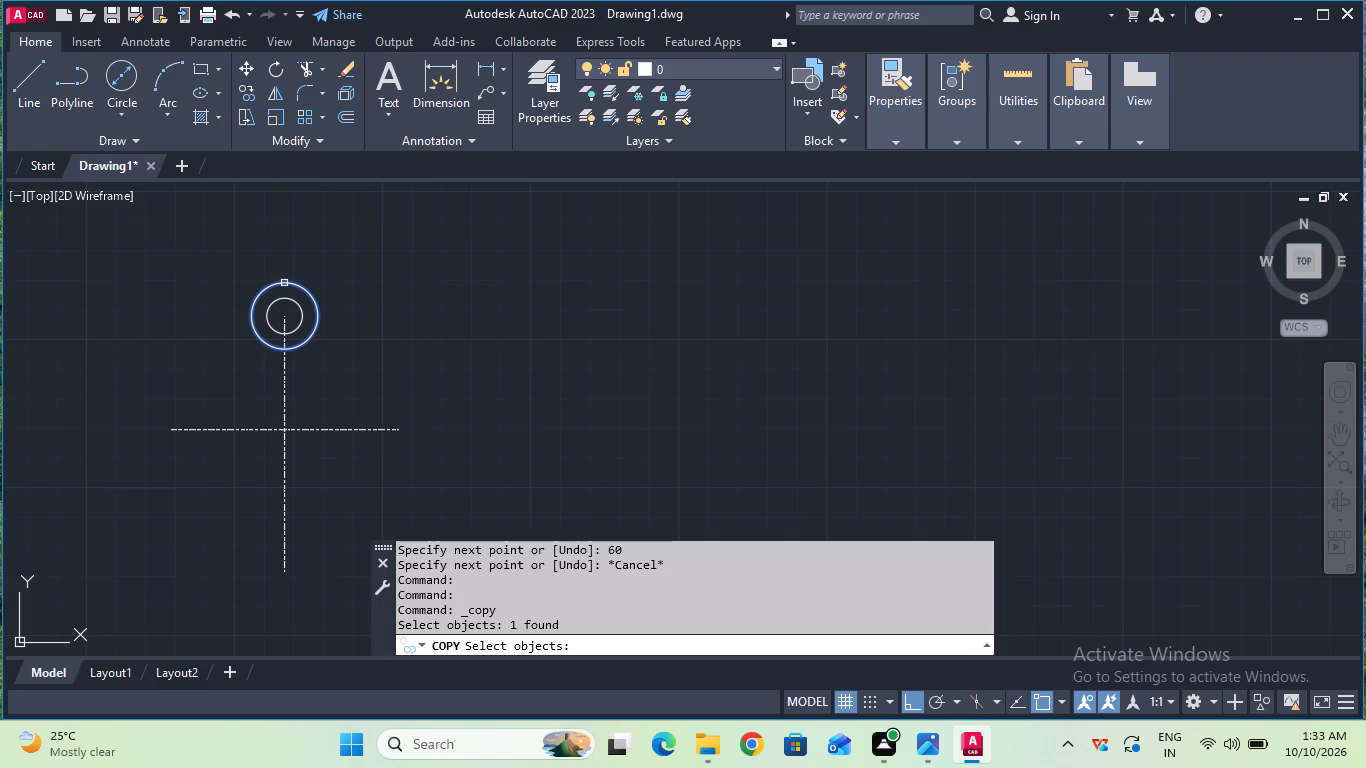
pyautogui.keyDown('shift'); pyautogui.click(290, 297); pyautogui.keyUp('shift')
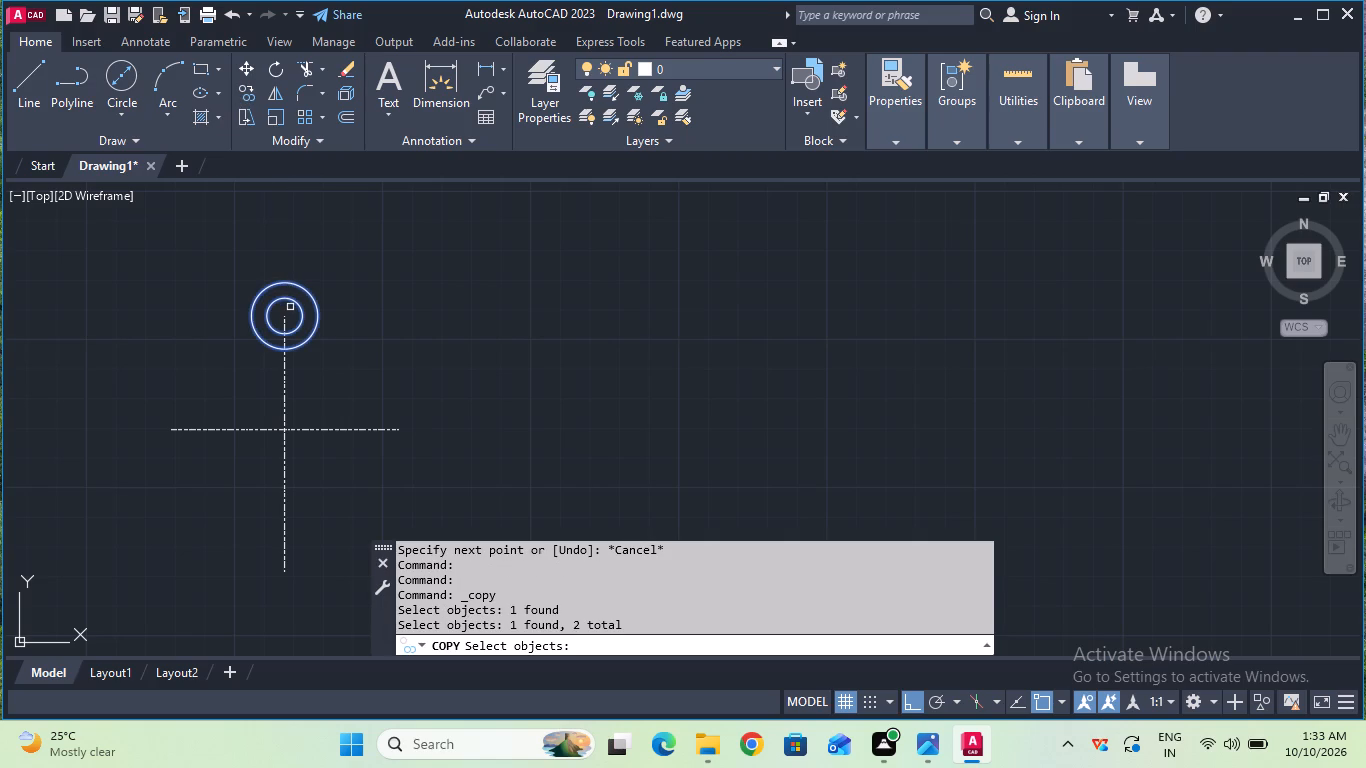
pyautogui.press('Return')
pyautogui.click(286, 317)
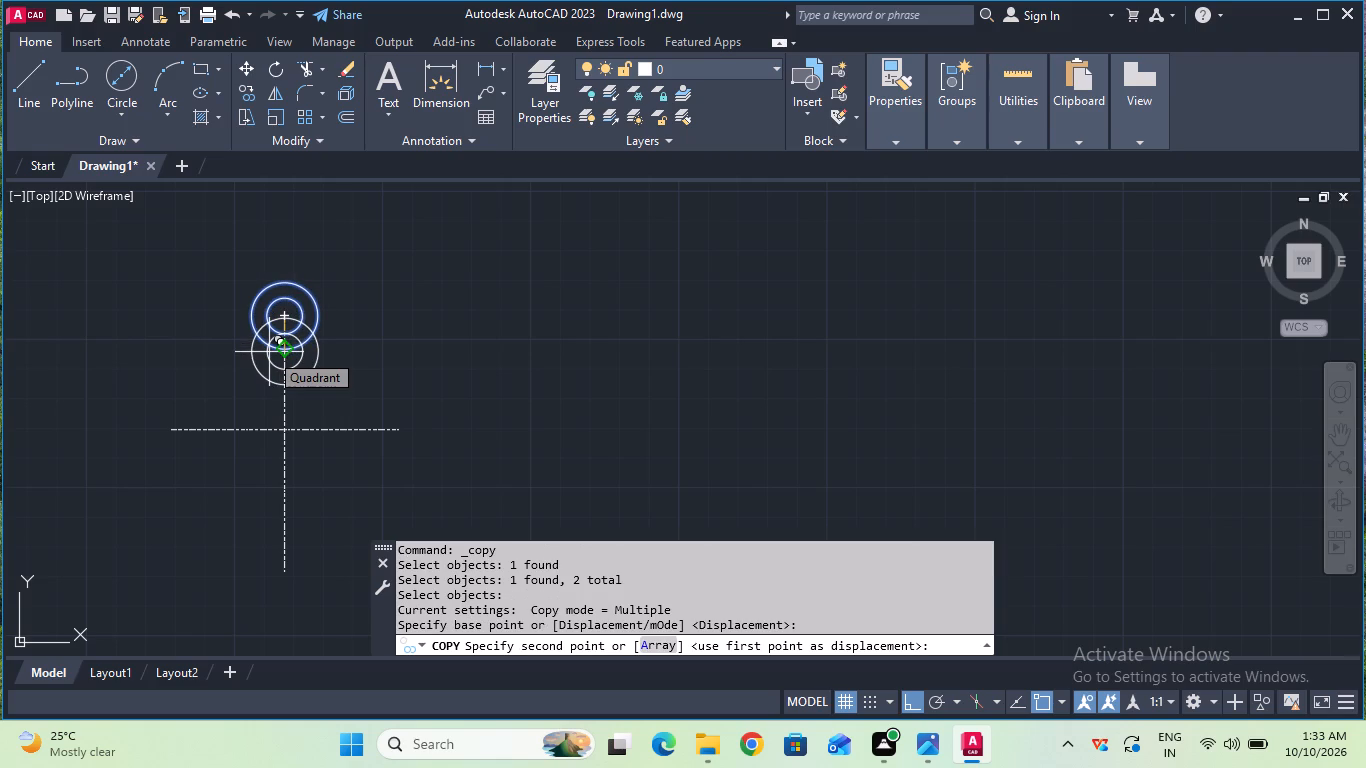
pyautogui.press('F8')
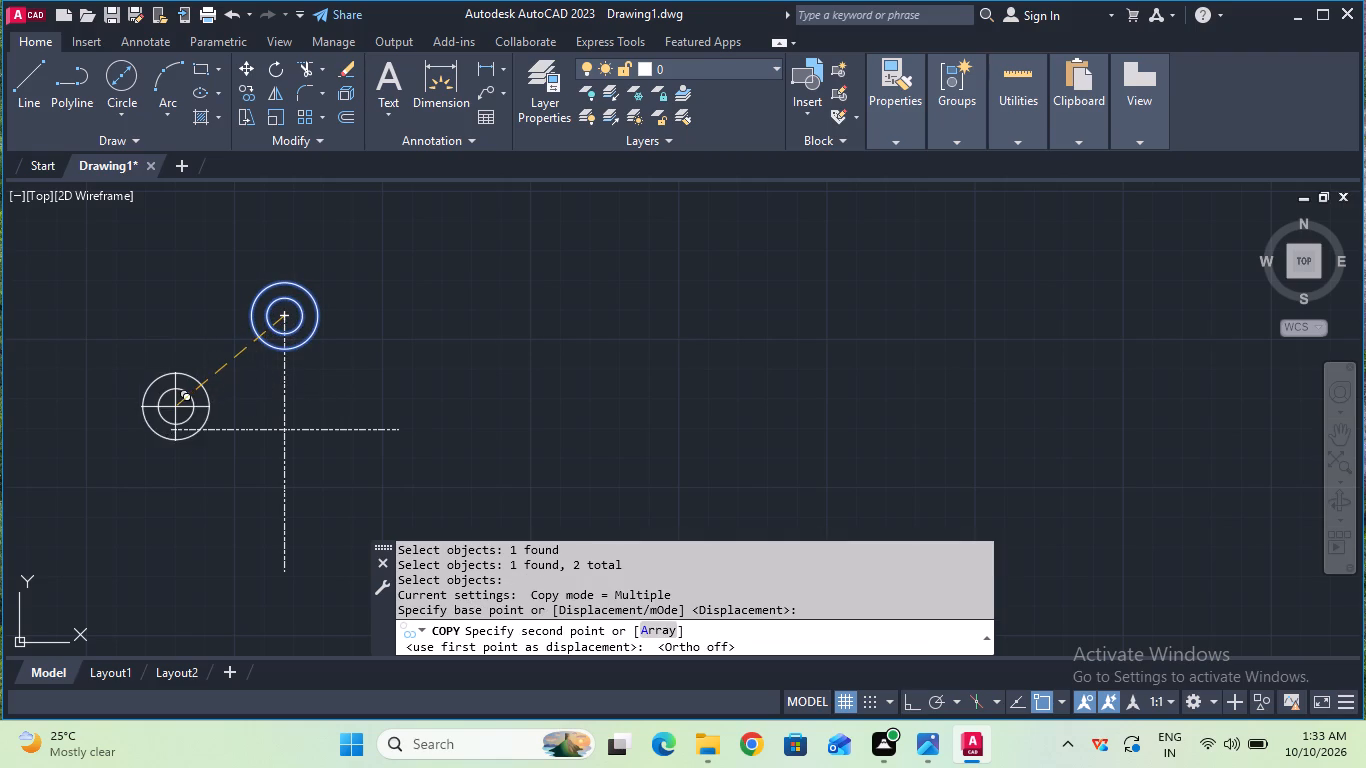
pyautogui.click(175, 427)
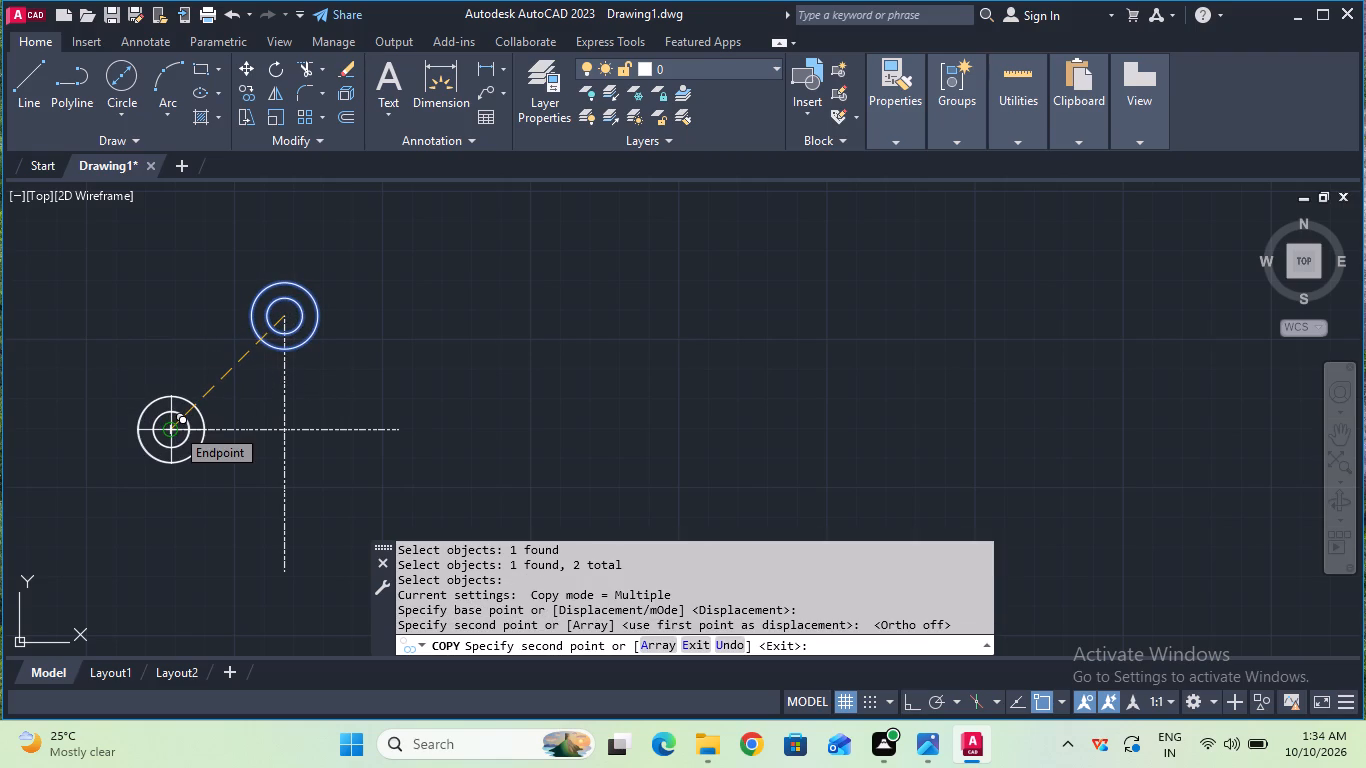
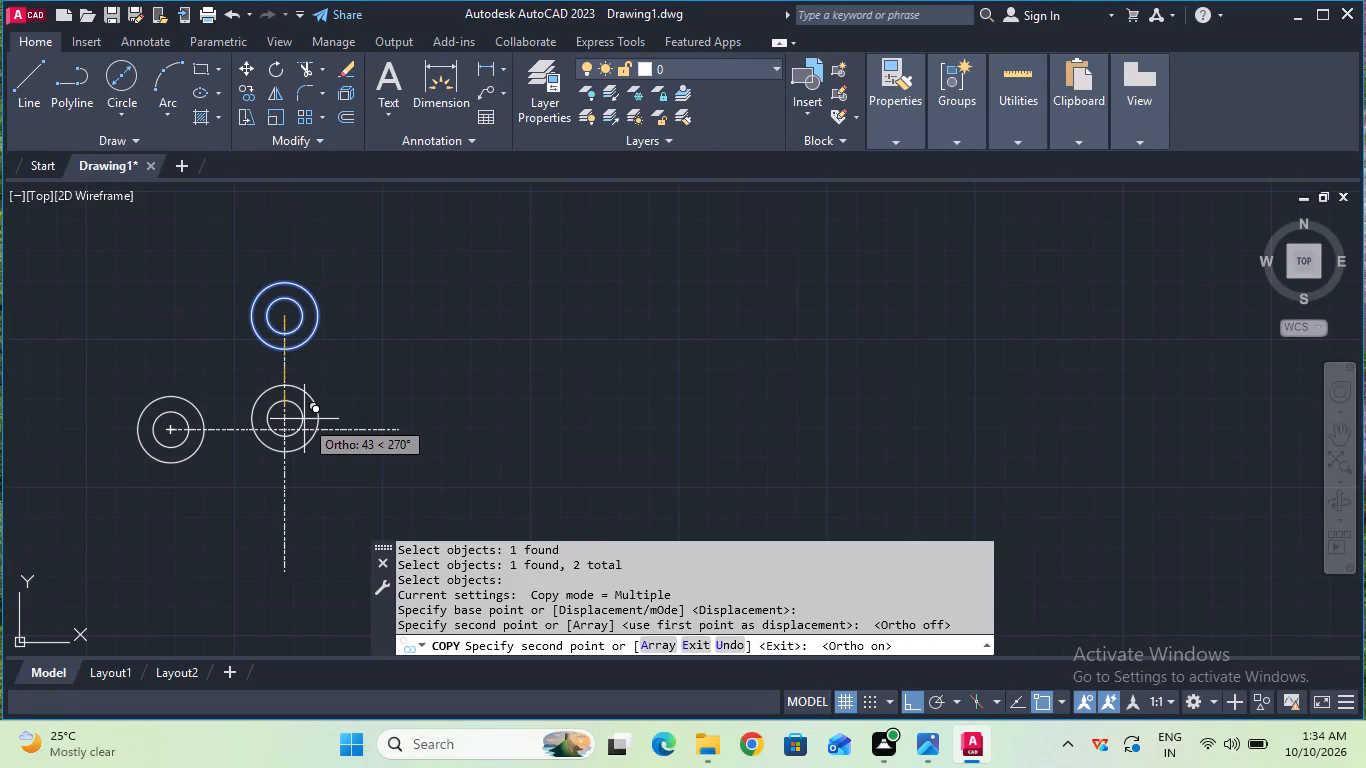
# Copy both concentric circles at the left end of the horizontal centerline 96 mm to the right, from their centre.
pyautogui.press('Escape')
pyautogui.click(247, 97)
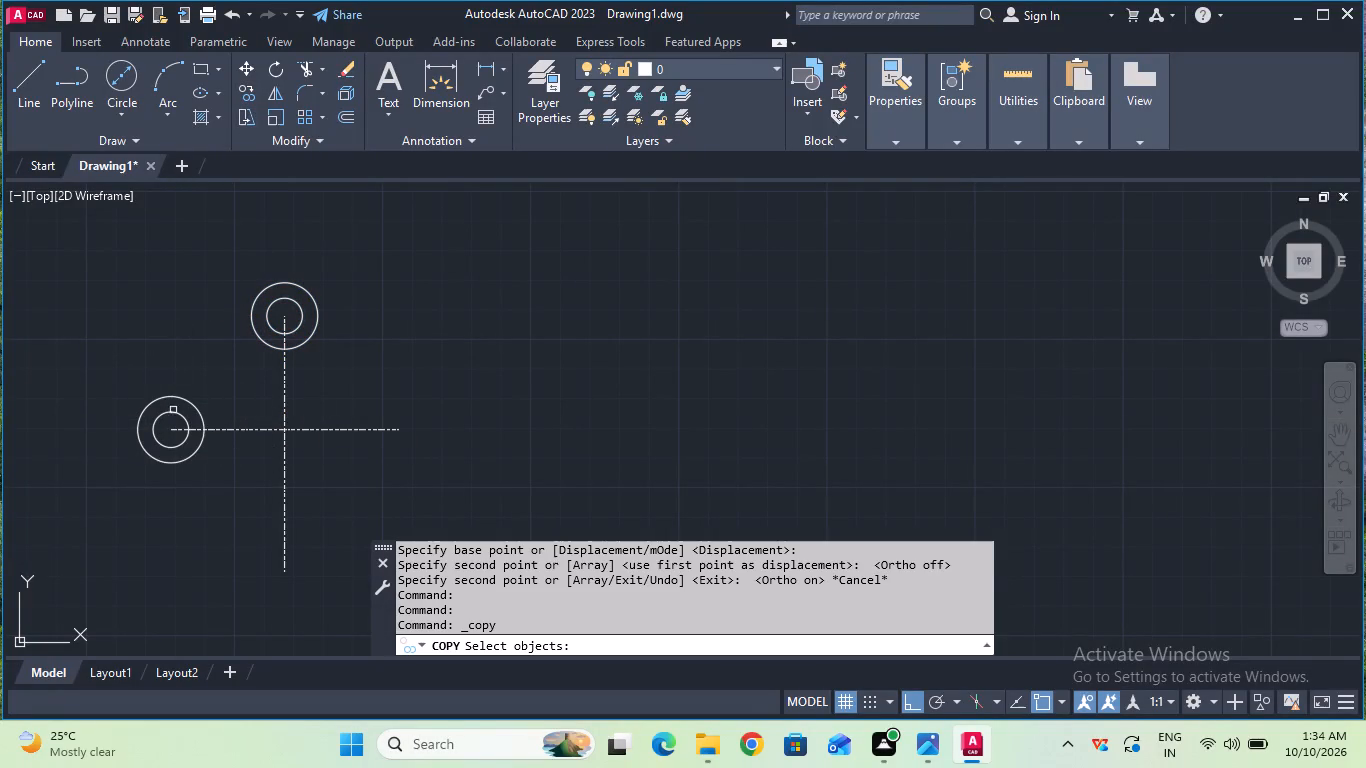
pyautogui.click(170, 395)
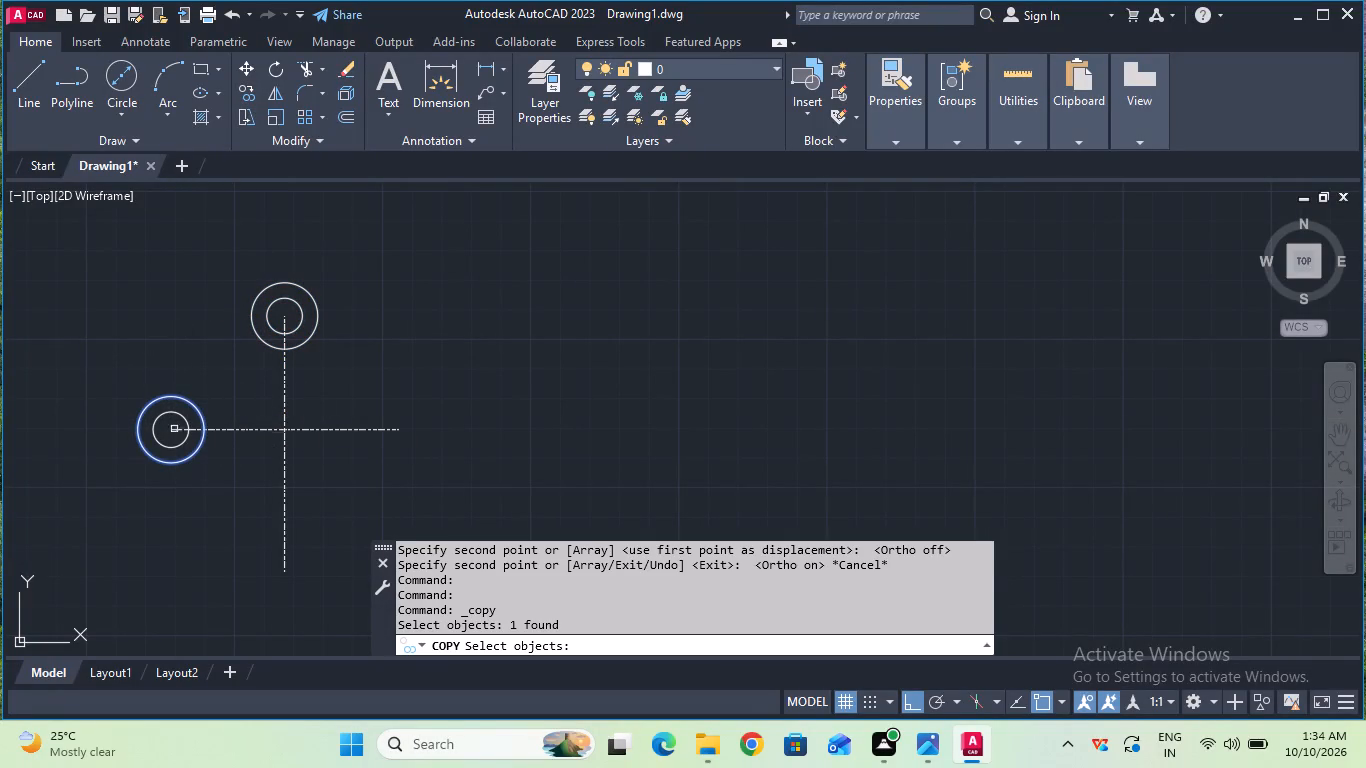
pyautogui.keyDown('shift'); pyautogui.click(173, 412); pyautogui.keyUp('shift')
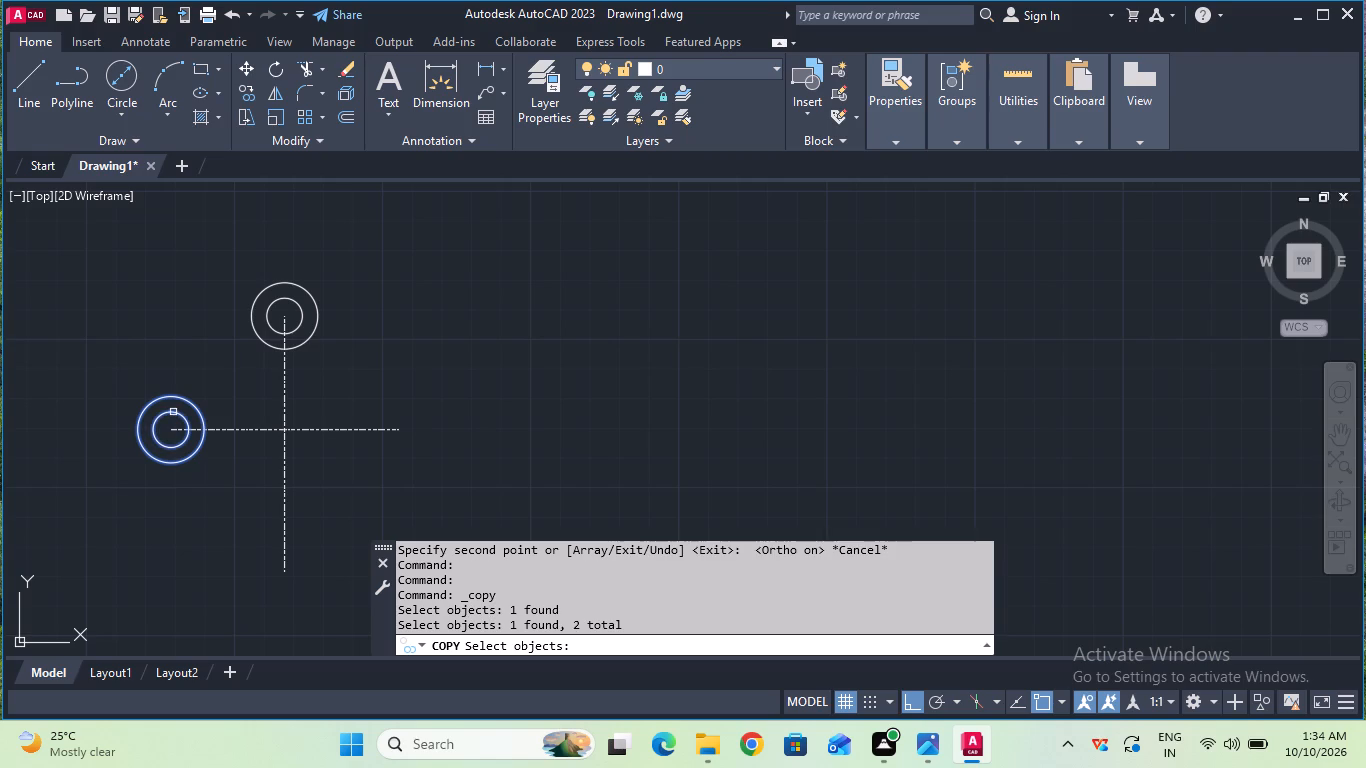
pyautogui.press('Return')
pyautogui.click(171, 437)
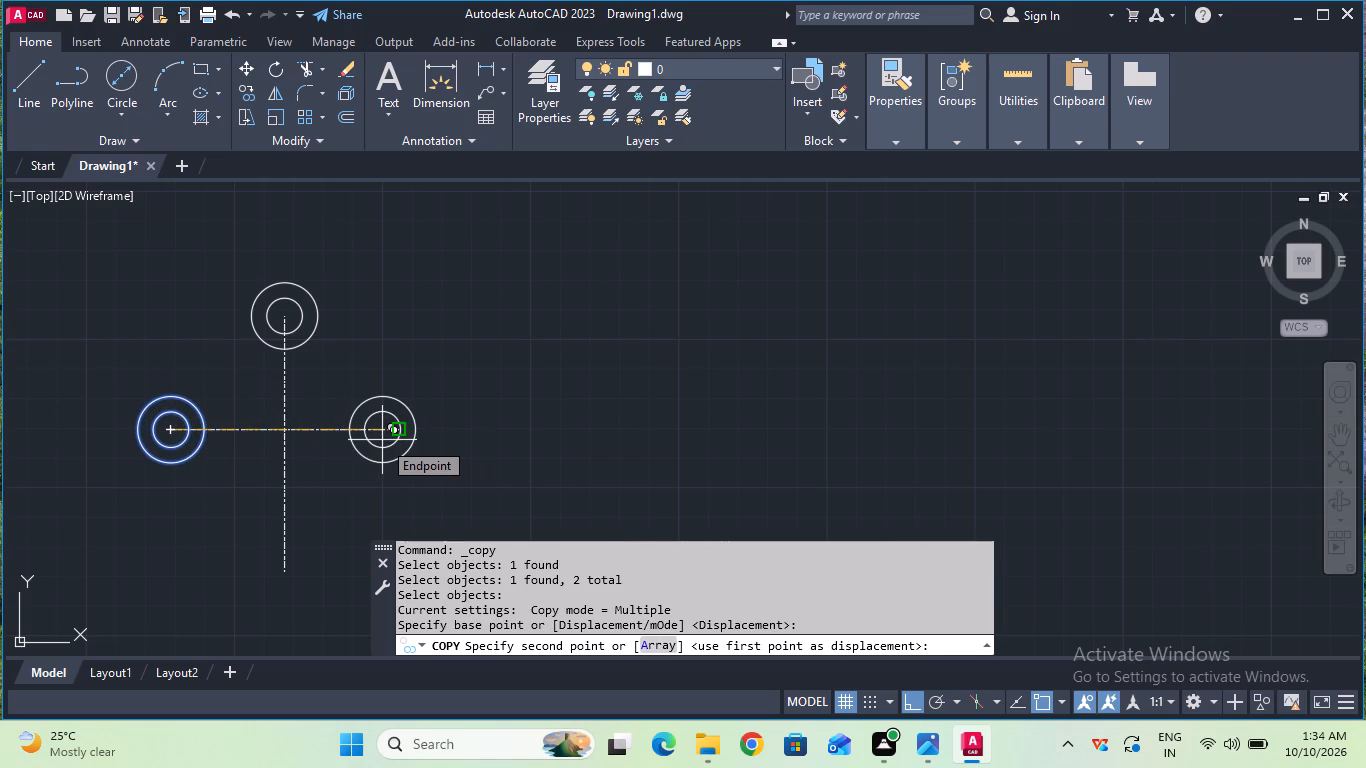
pyautogui.press('9')
pyautogui.press('6')
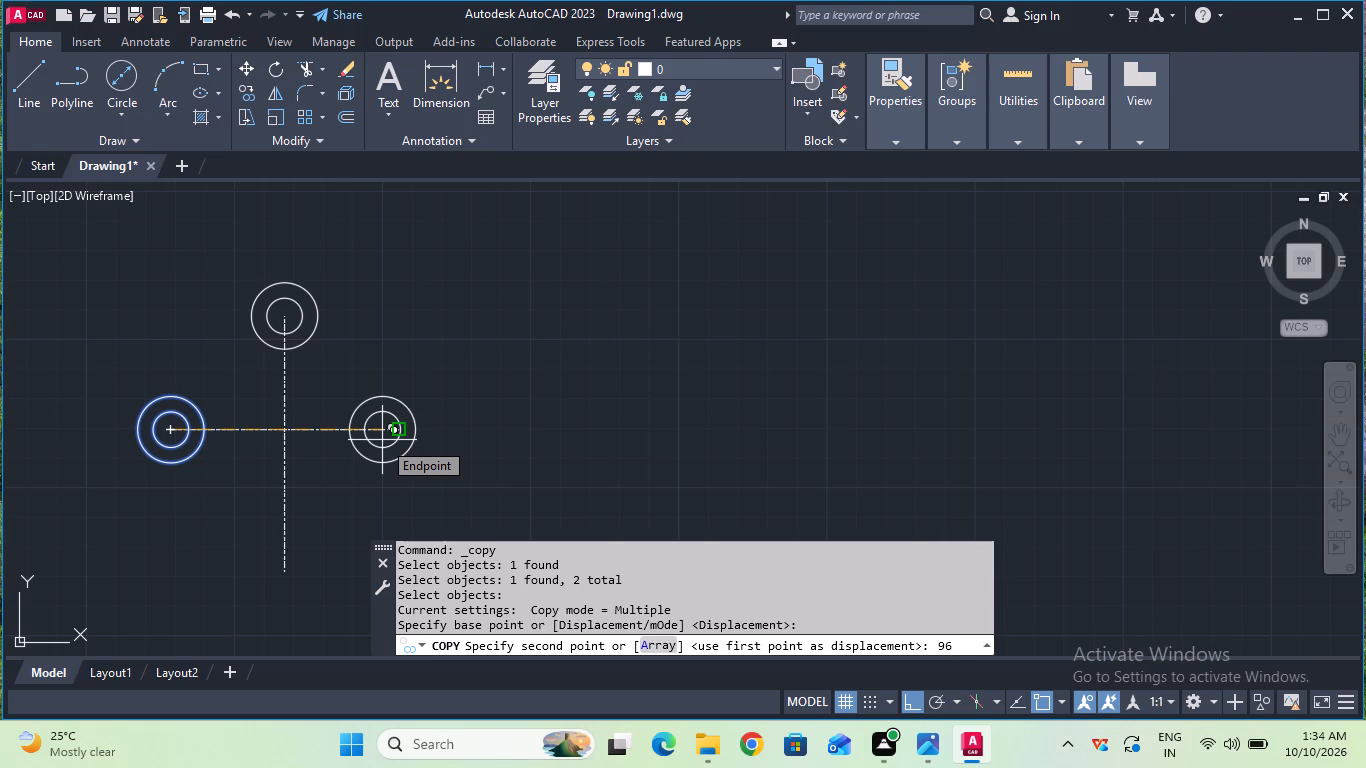
pyautogui.click(382, 440)
pyautogui.press('Return')
pyautogui.press('Escape')
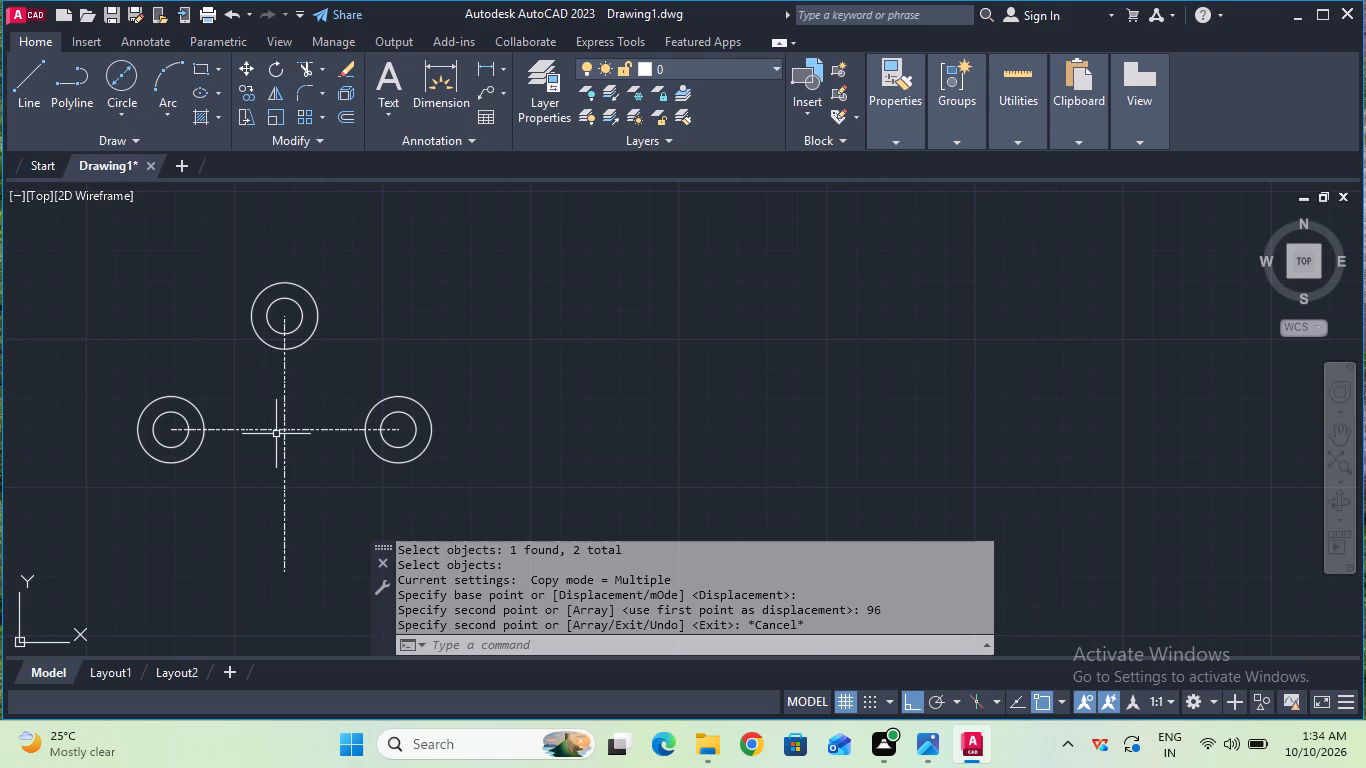
# Check the radius of the outer circle at the horizontal centerline's right end with a linear dimension, without placing it.
pyautogui.scroll(2, 279, 427)
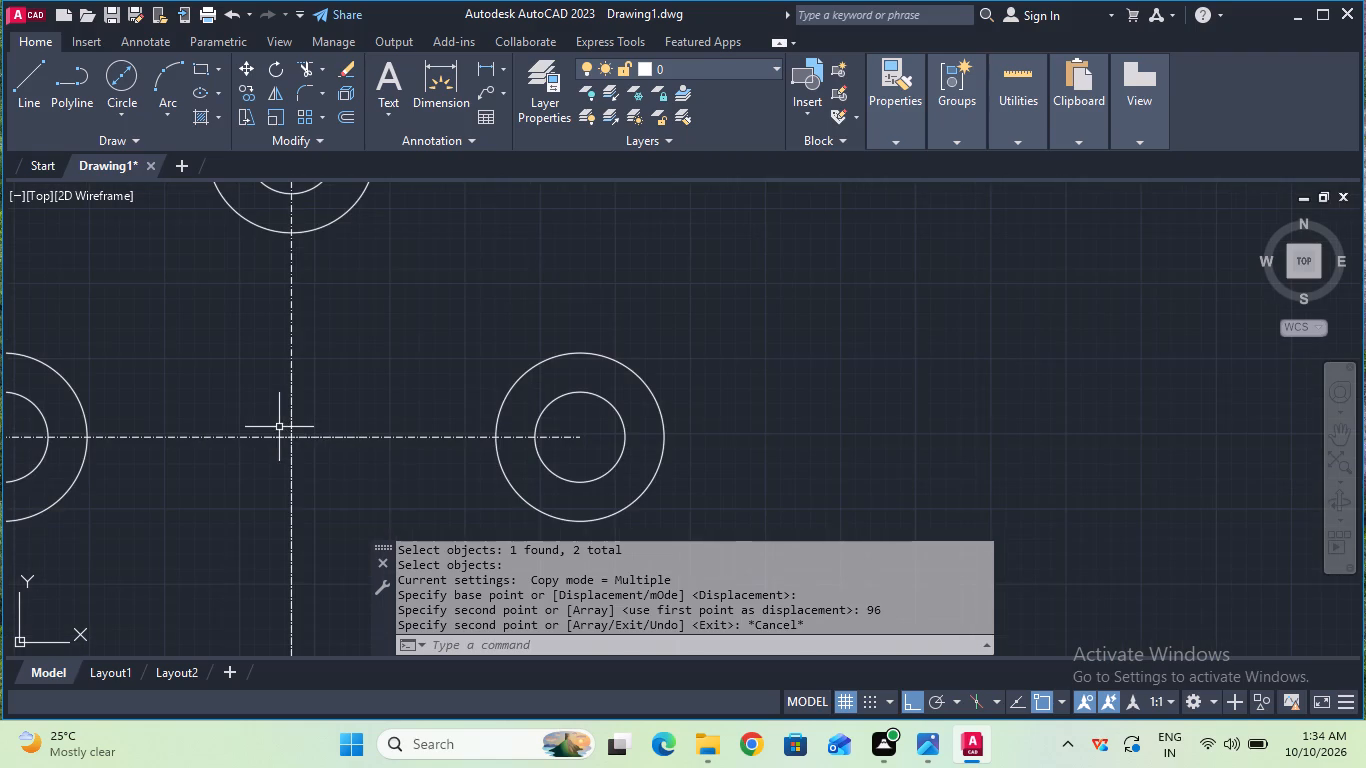
pyautogui.click(484, 64)
pyautogui.click(581, 438)
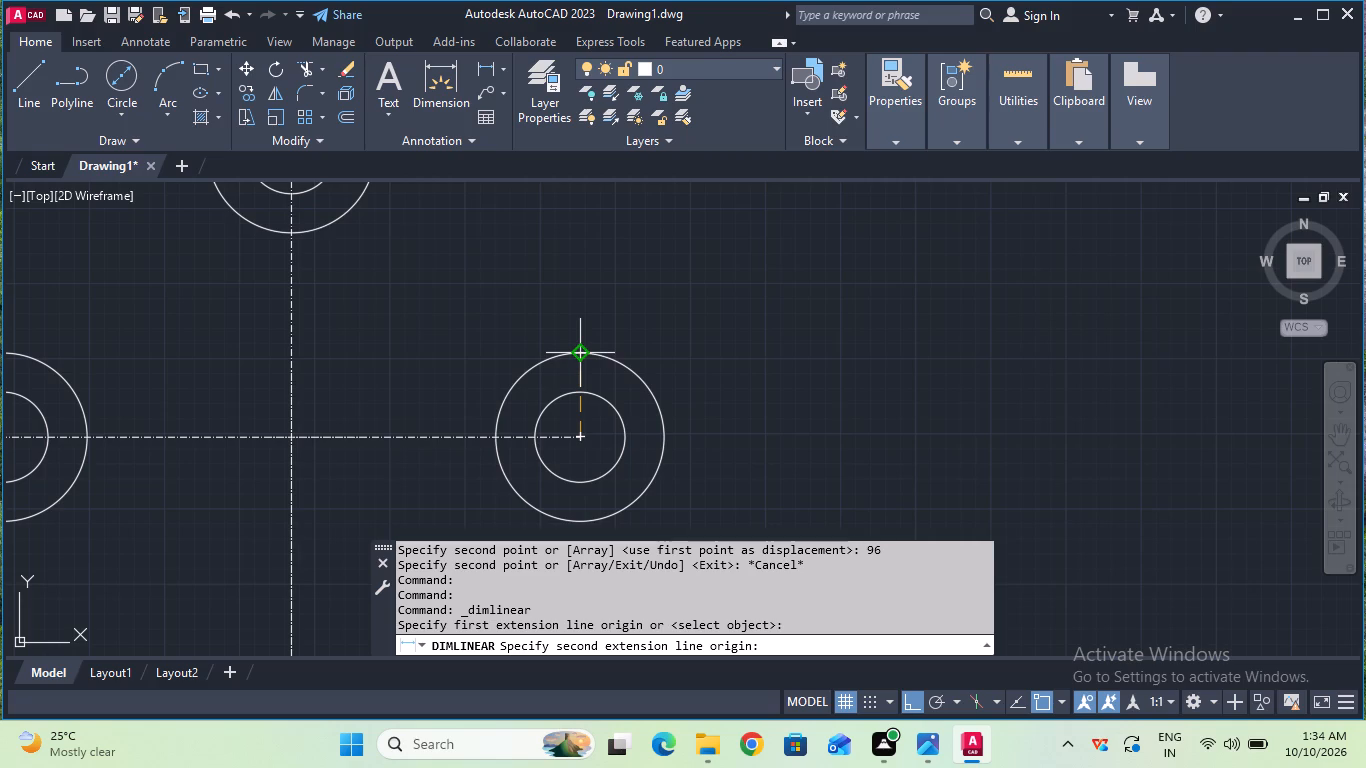
pyautogui.click(579, 358)
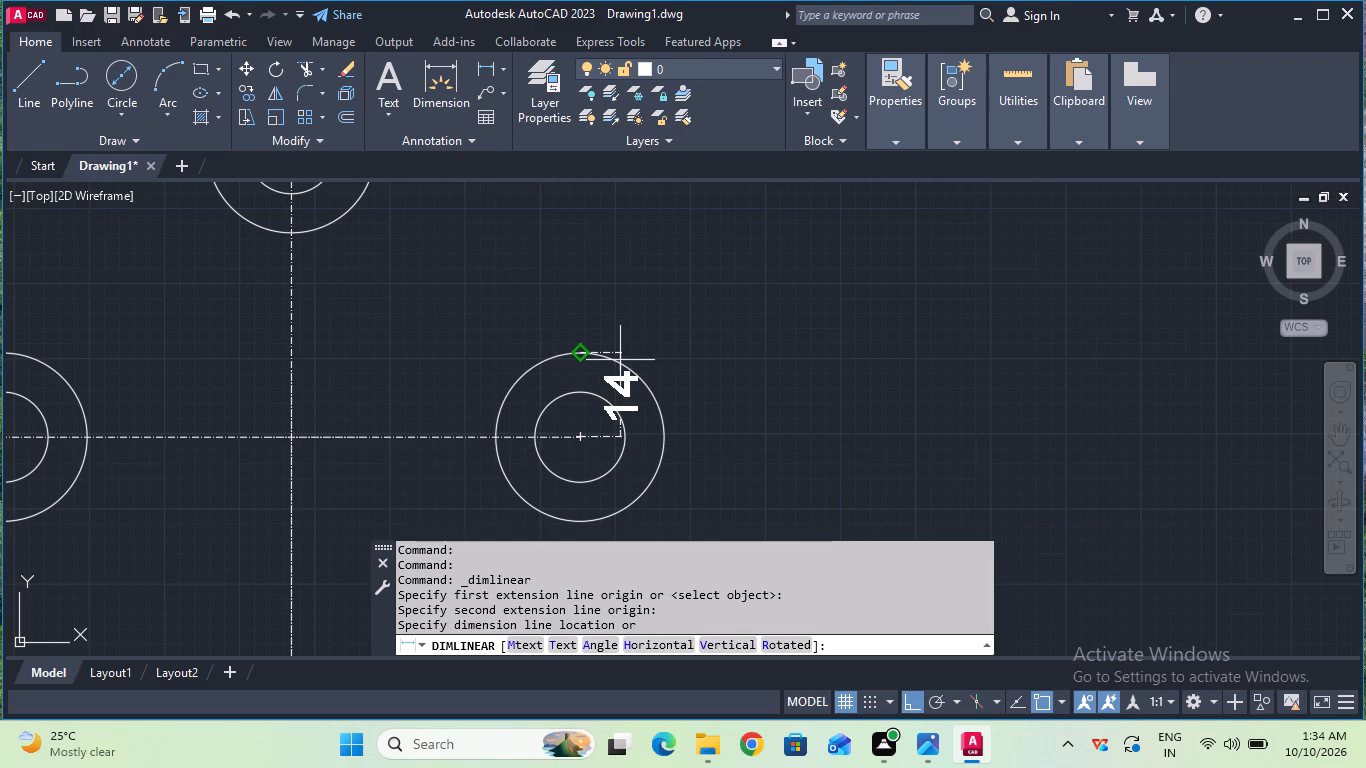
pyautogui.press('Escape')
# Draw a 20 mm diameter circle centred on the junction of the horizontal and vertical centerlines.
pyautogui.scroll(-2, 620, 360)
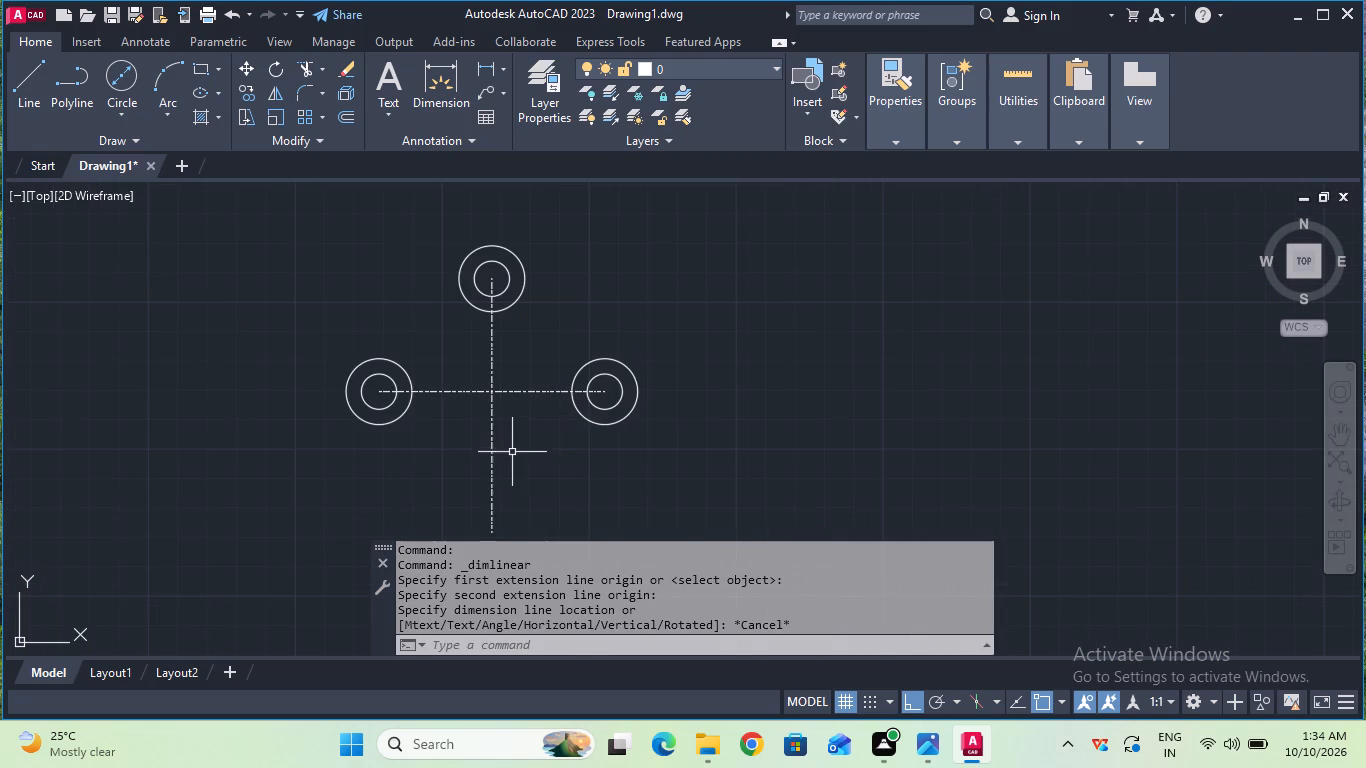
pyautogui.moveTo(512, 455); pyautogui.dragTo(519, 378, button='middle')
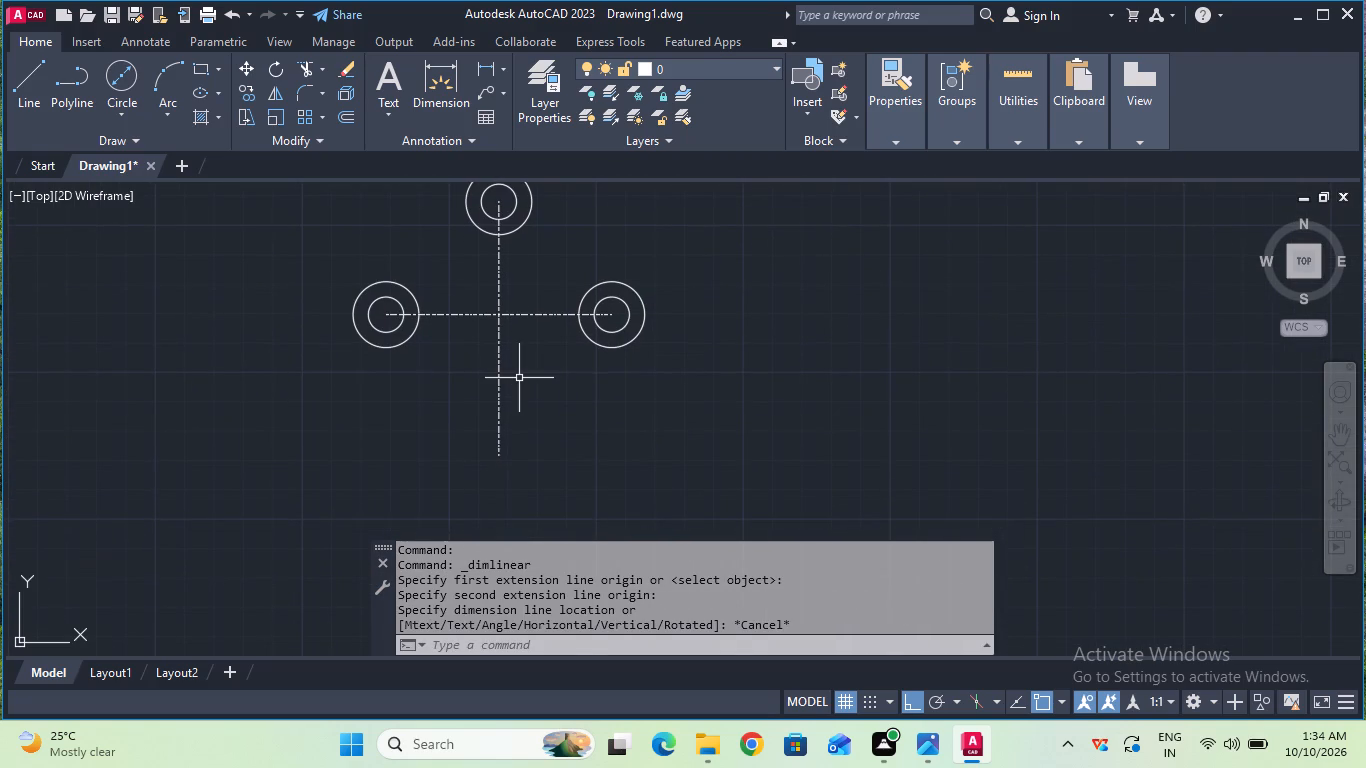
pyautogui.click(123, 108)
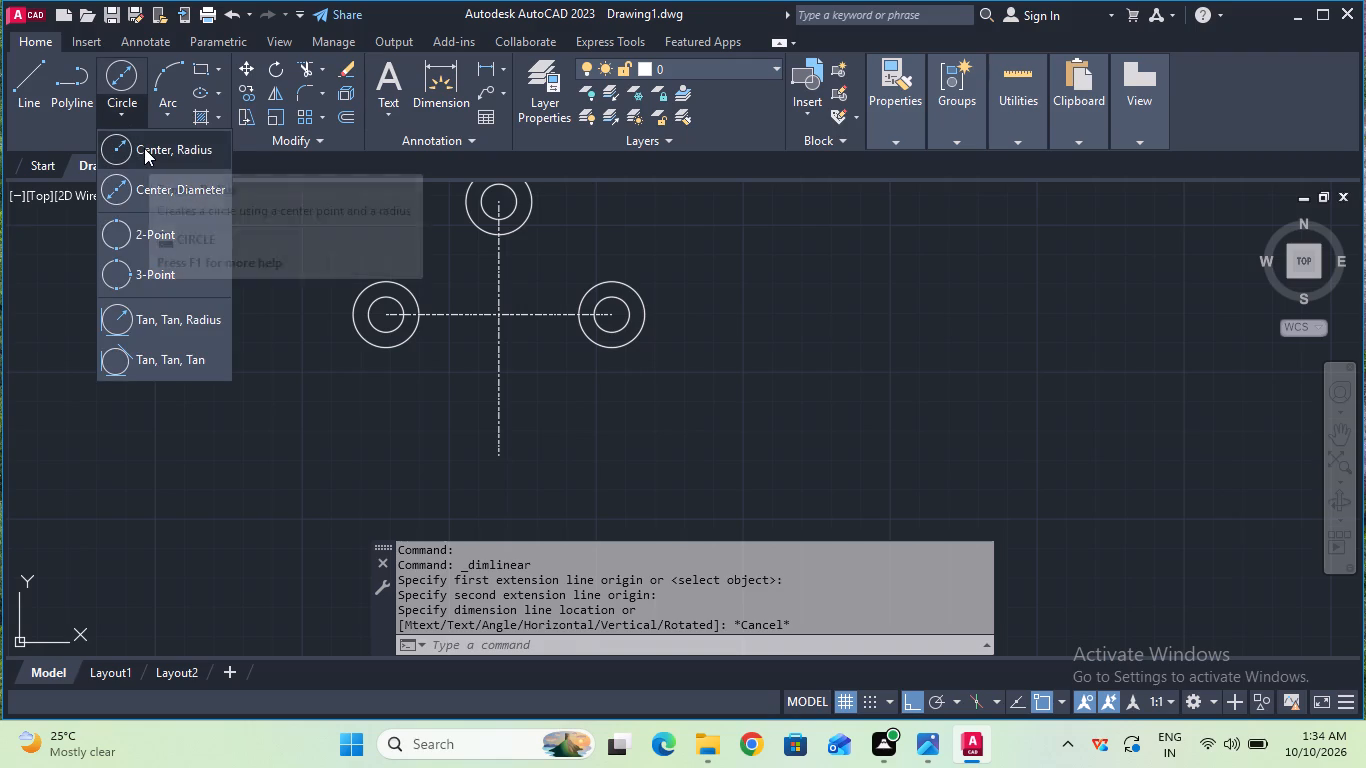
pyautogui.click(122, 69)
pyautogui.click(496, 319)
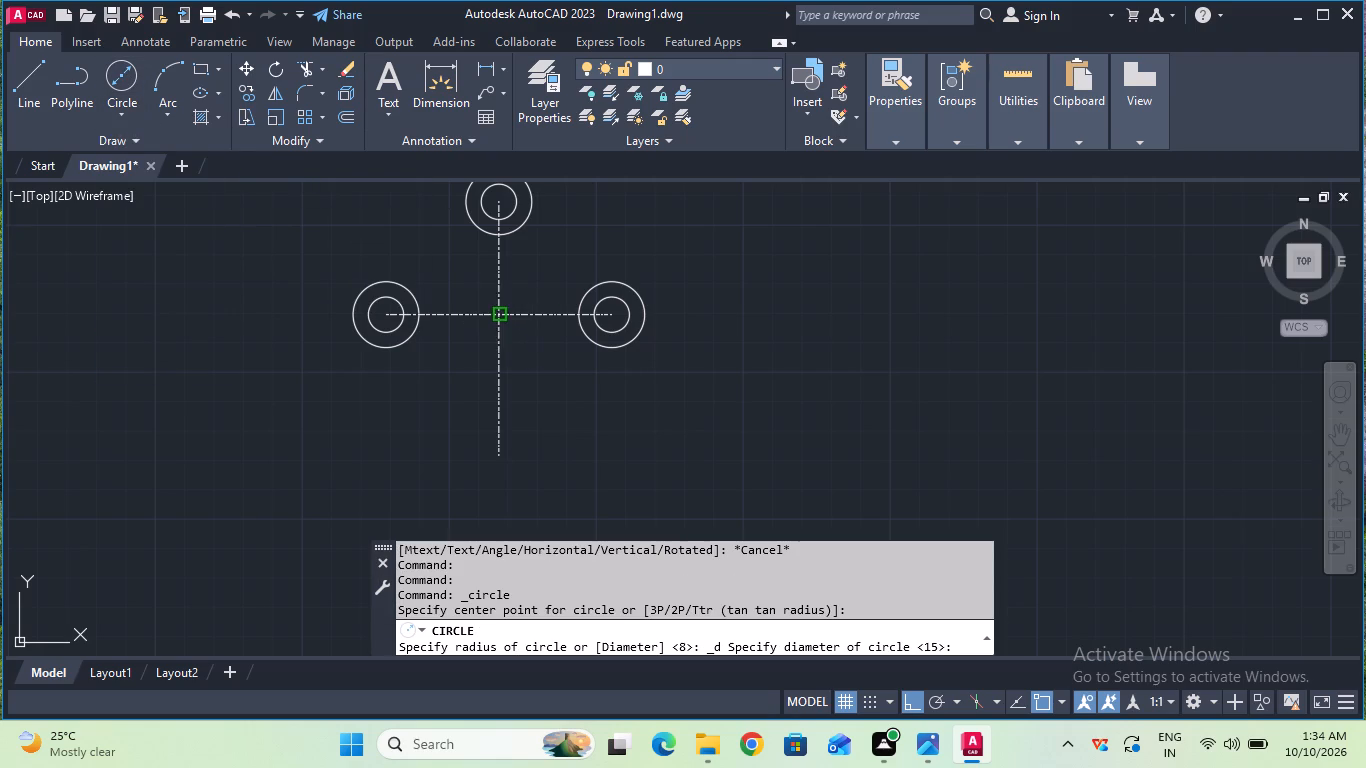
pyautogui.write('20')
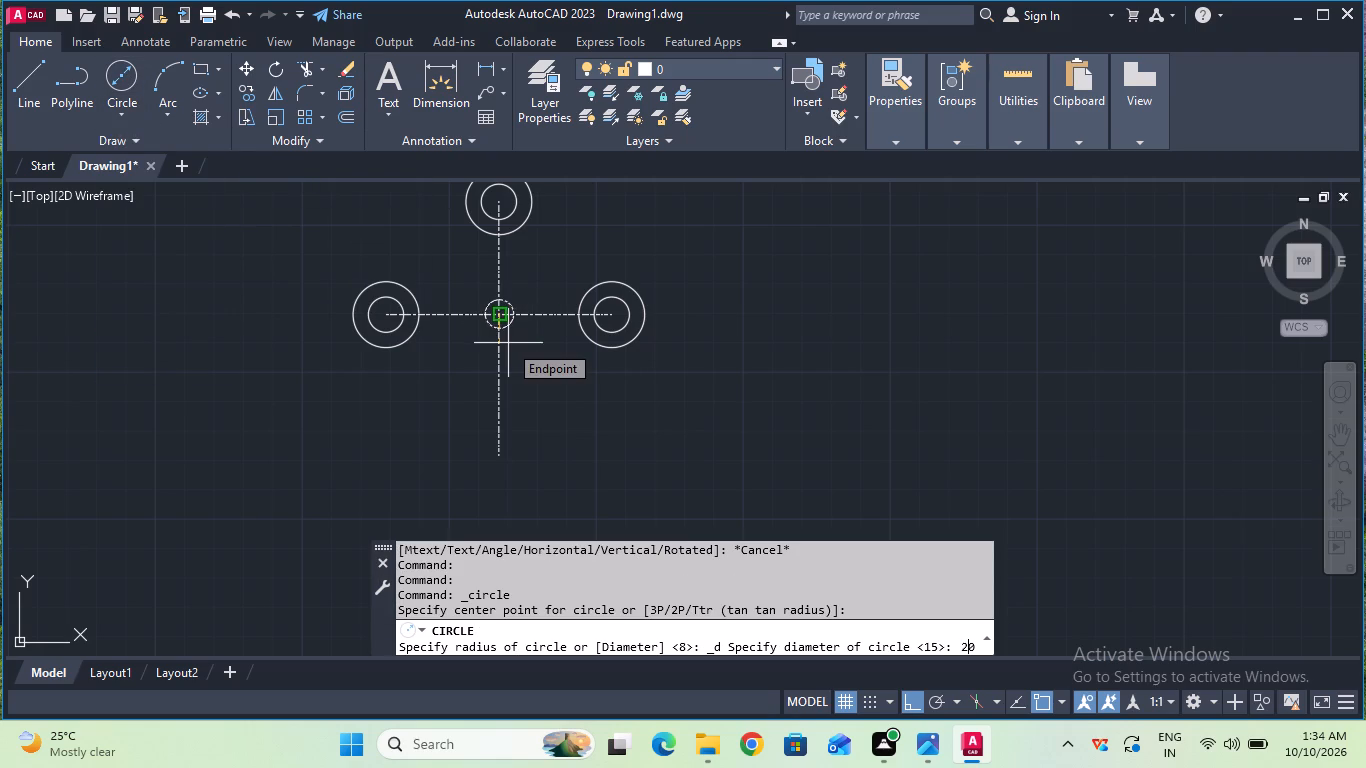
pyautogui.press('Return')
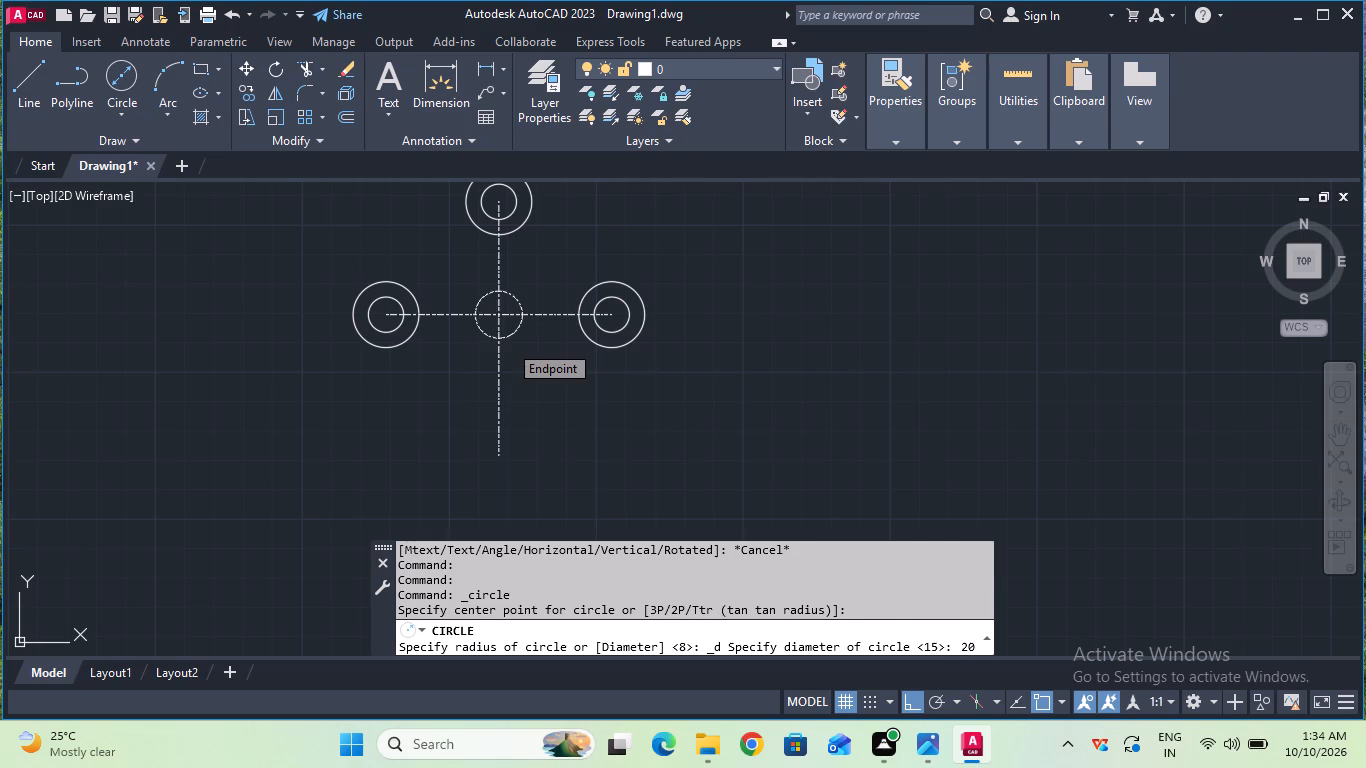
# Change the linetype of the 20 mm central circle from CENTER to a solid line.
pyautogui.click(508, 290)
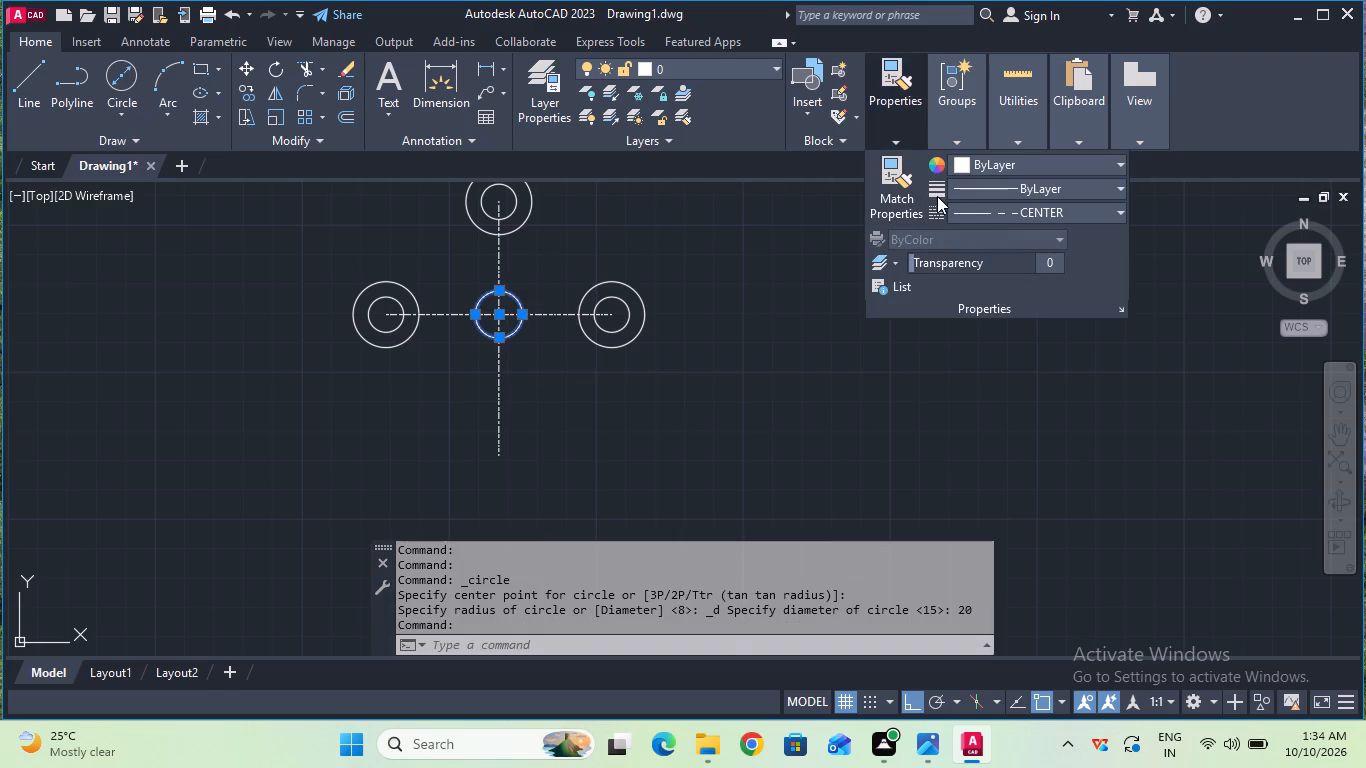
pyautogui.click(953, 207)
pyautogui.click(956, 231)
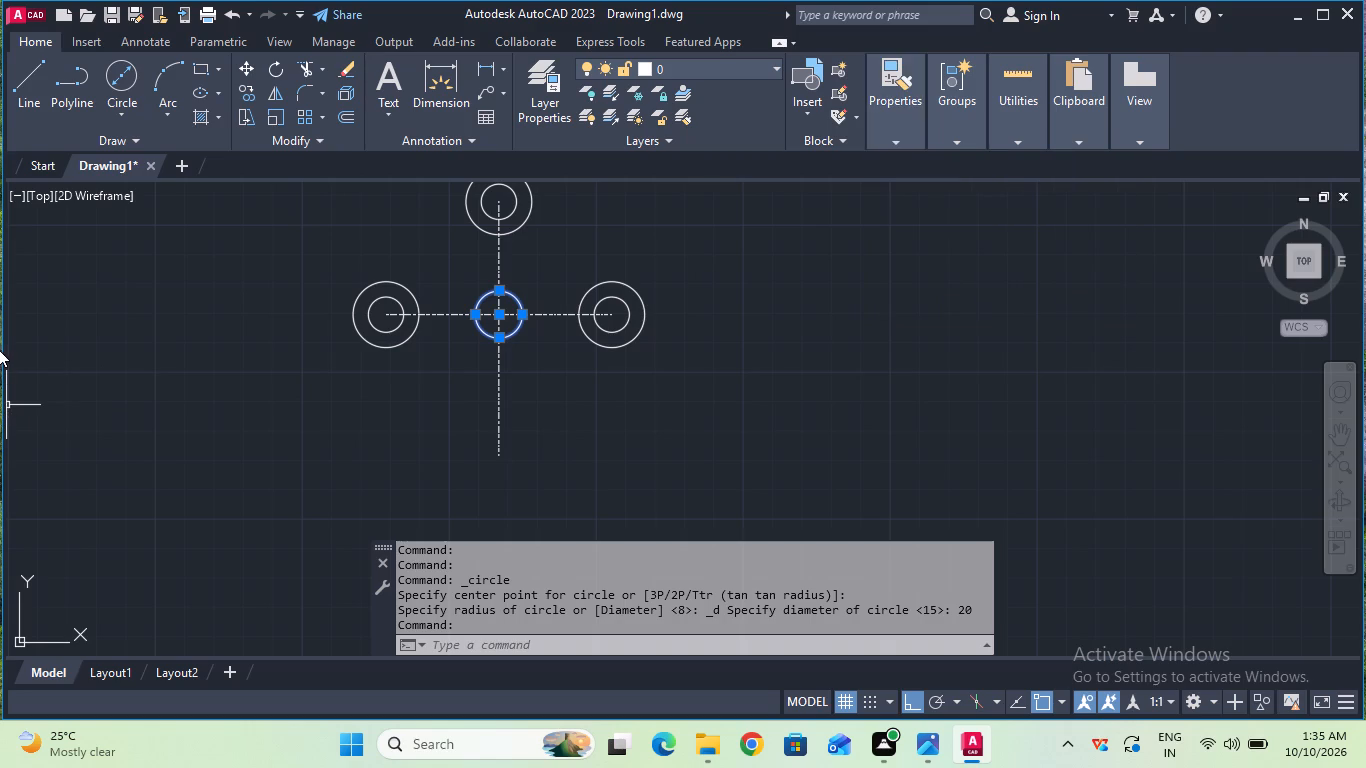
pyautogui.press('Escape')
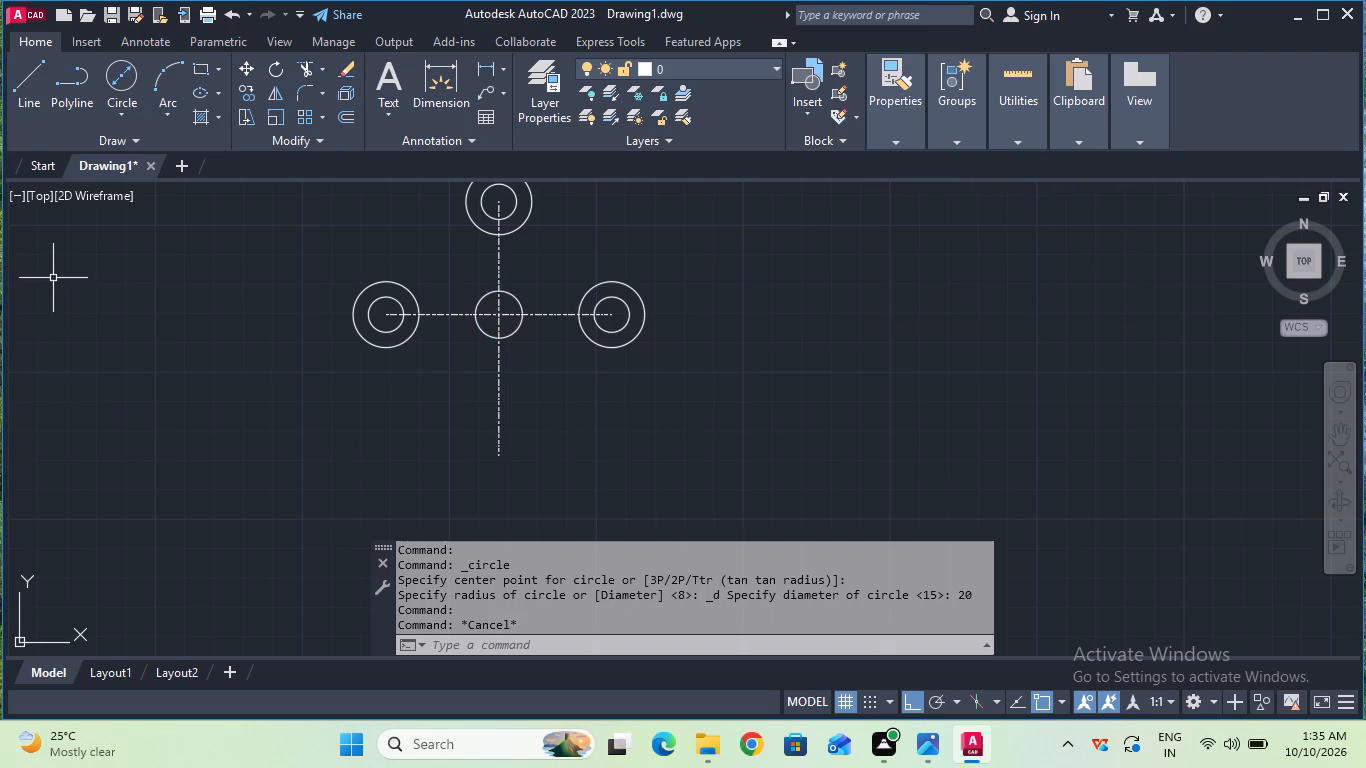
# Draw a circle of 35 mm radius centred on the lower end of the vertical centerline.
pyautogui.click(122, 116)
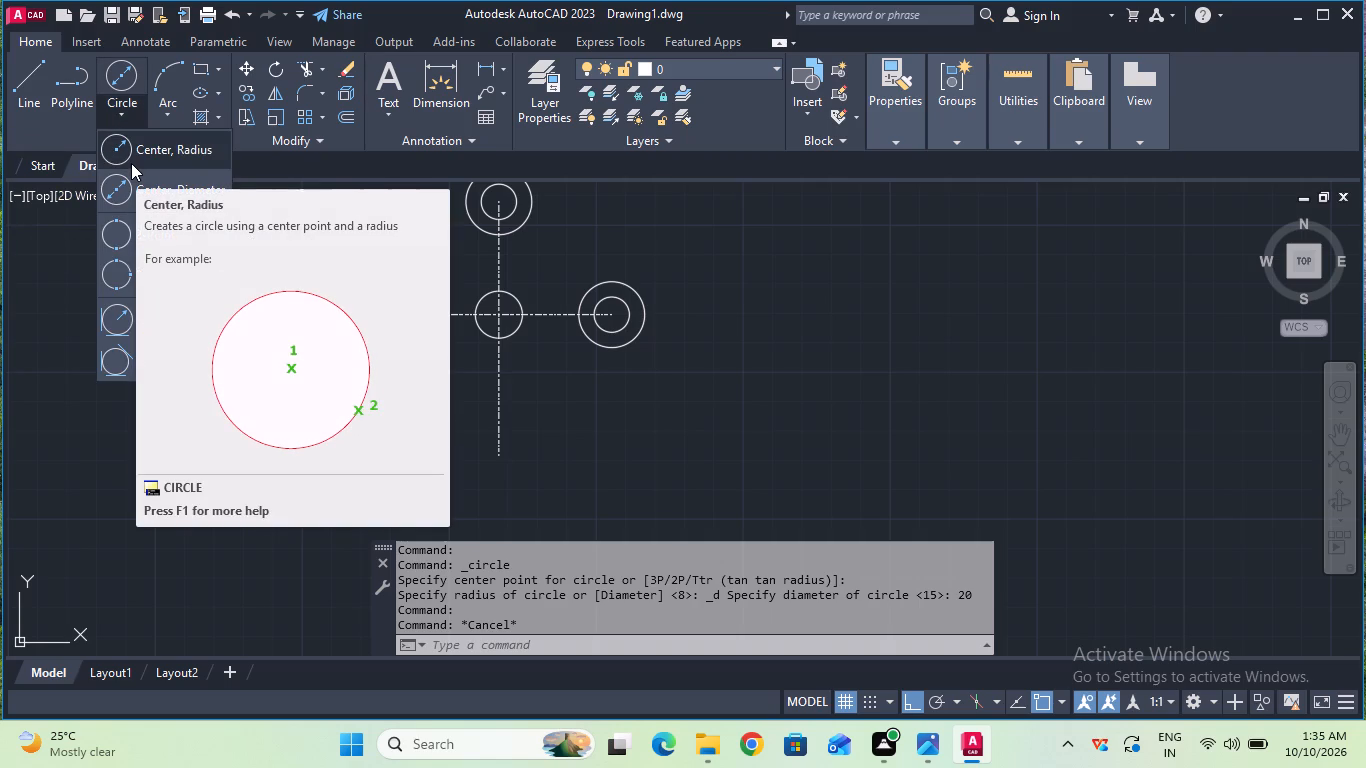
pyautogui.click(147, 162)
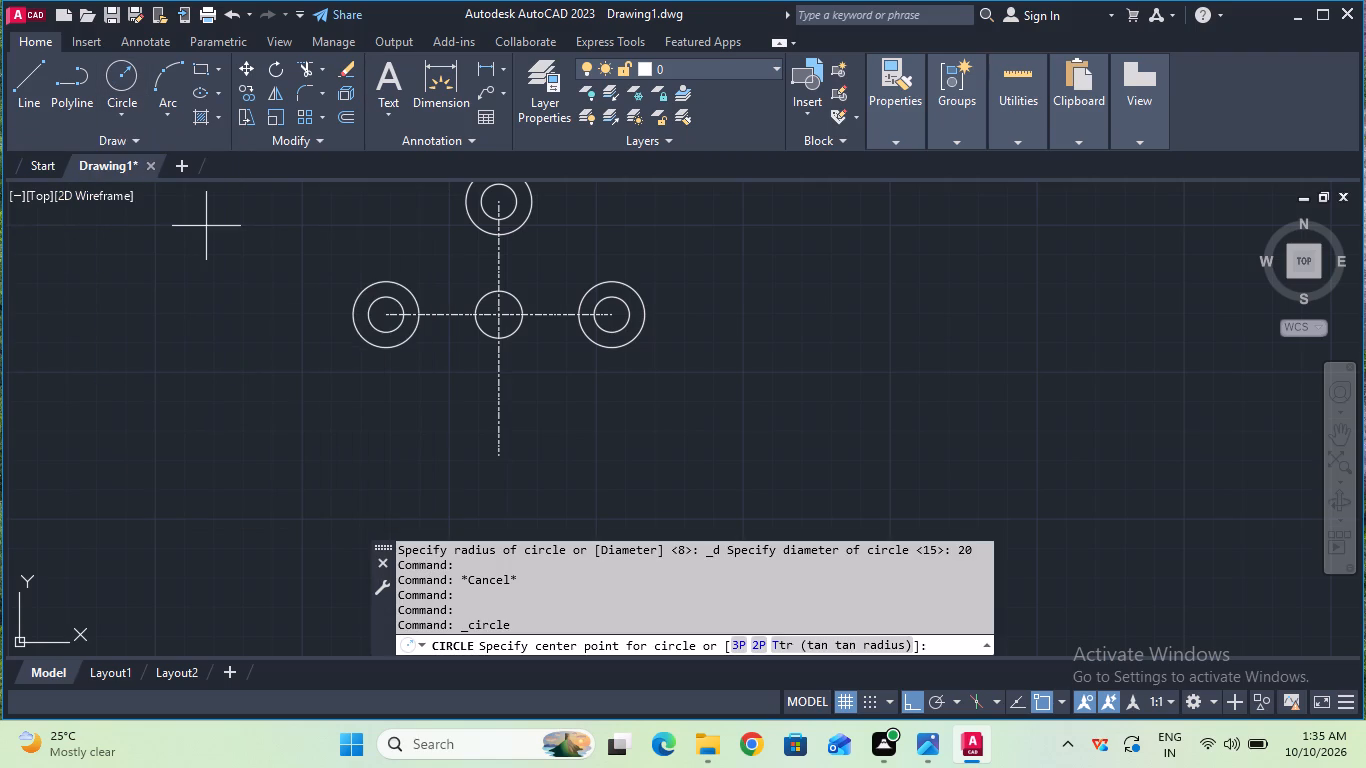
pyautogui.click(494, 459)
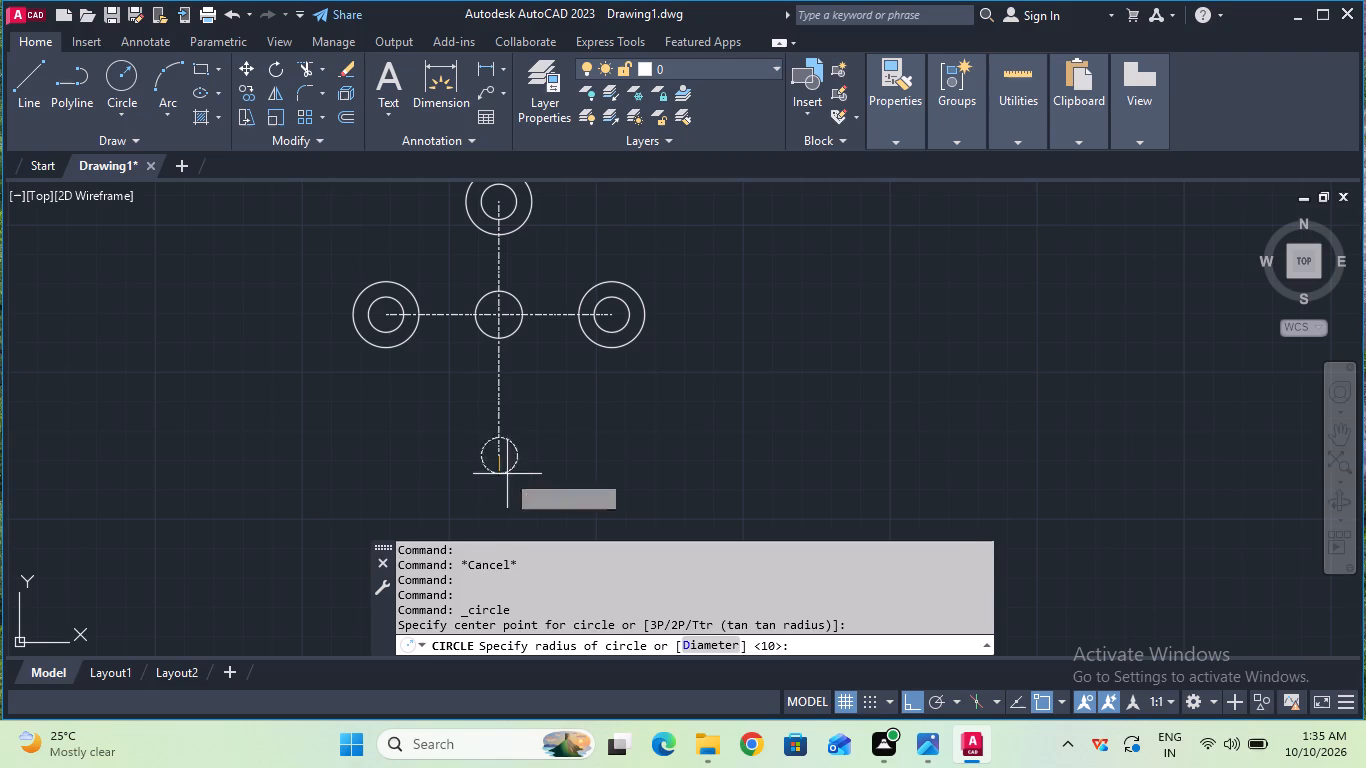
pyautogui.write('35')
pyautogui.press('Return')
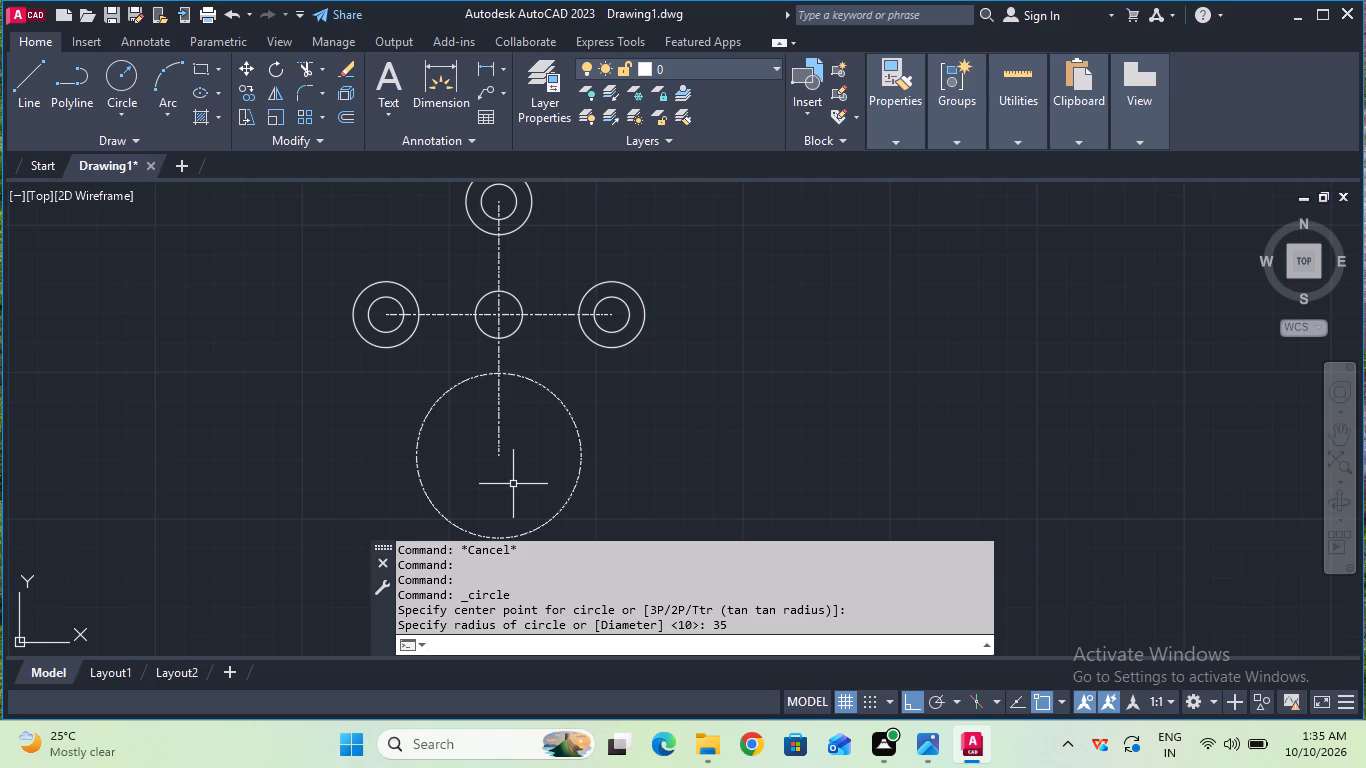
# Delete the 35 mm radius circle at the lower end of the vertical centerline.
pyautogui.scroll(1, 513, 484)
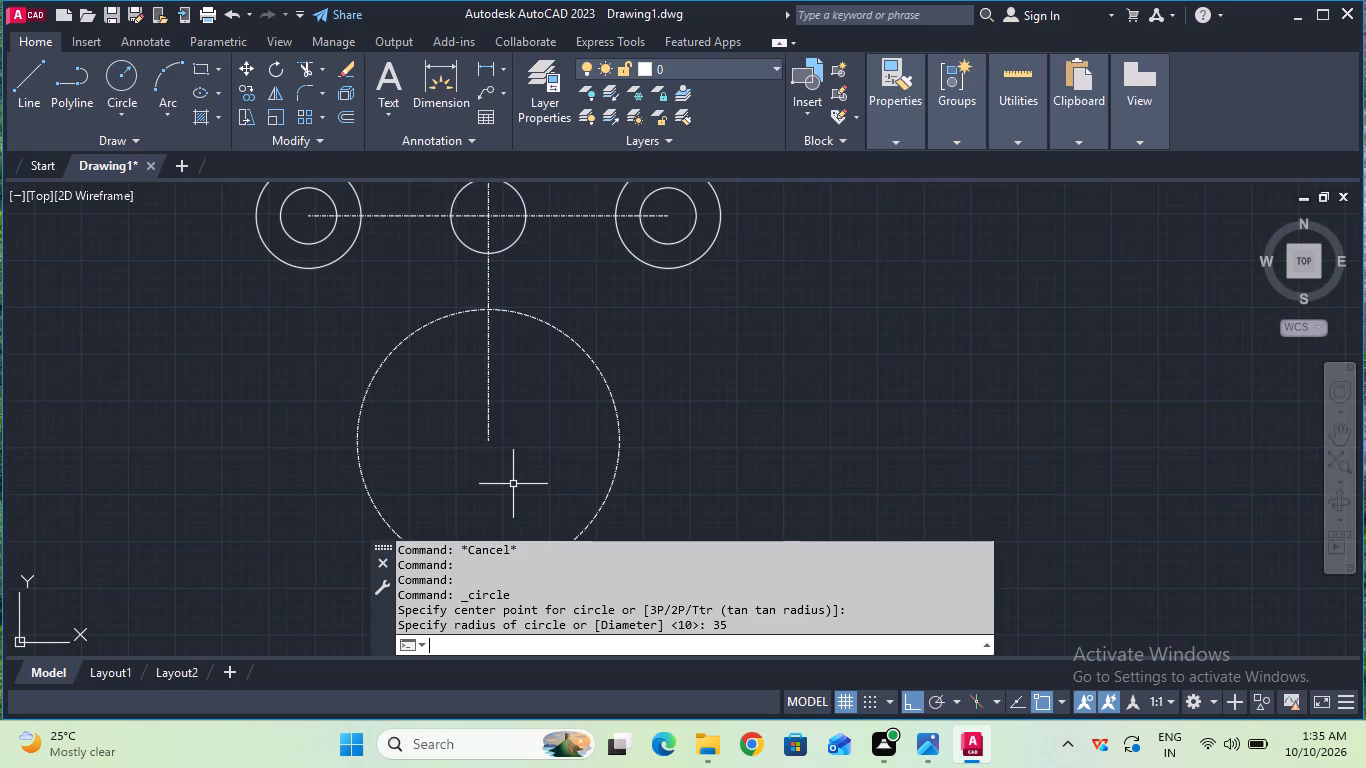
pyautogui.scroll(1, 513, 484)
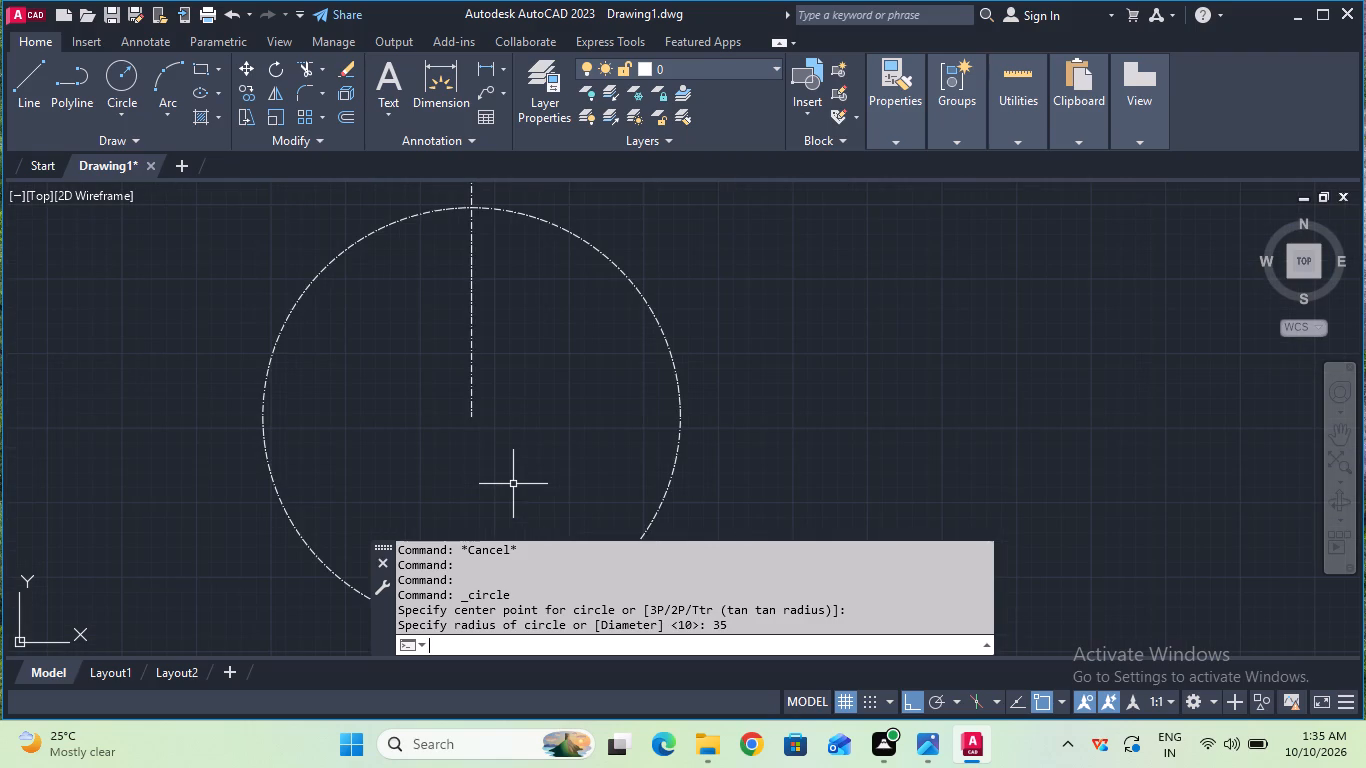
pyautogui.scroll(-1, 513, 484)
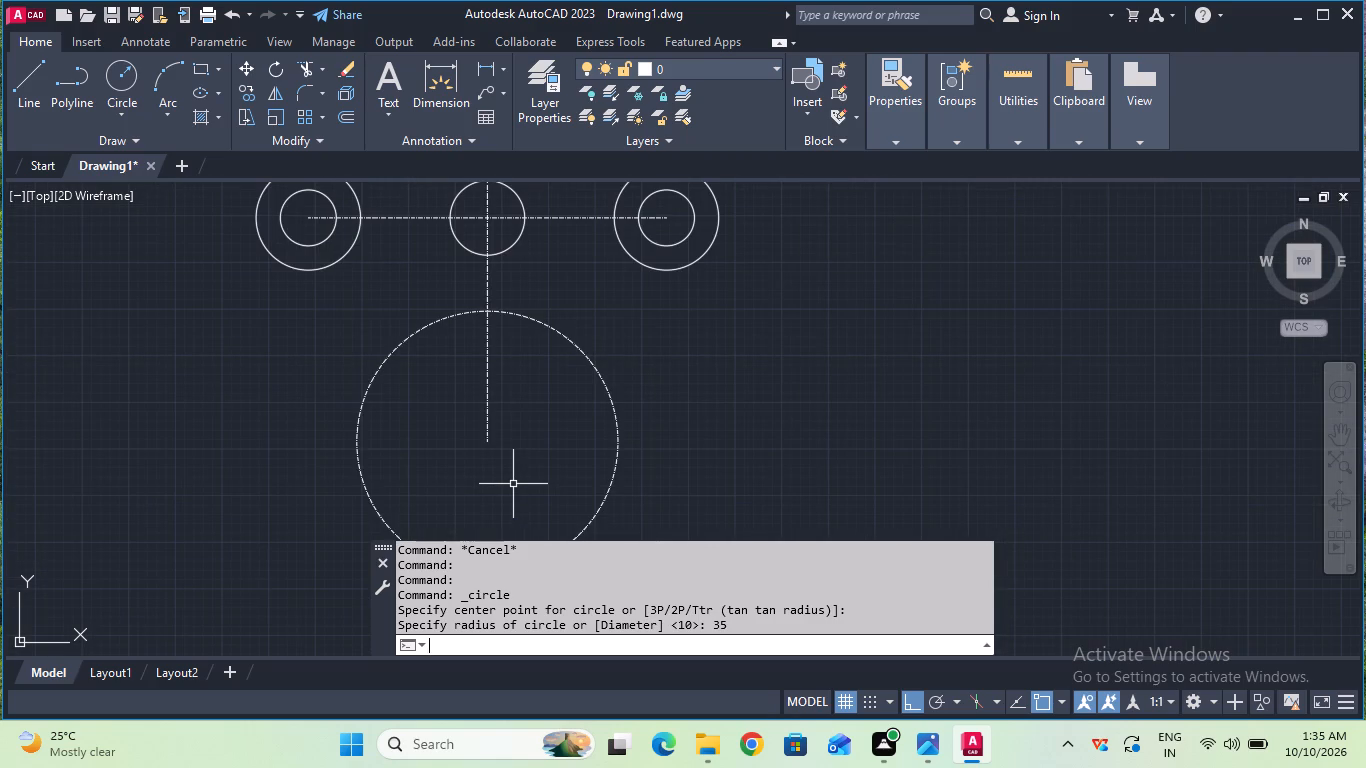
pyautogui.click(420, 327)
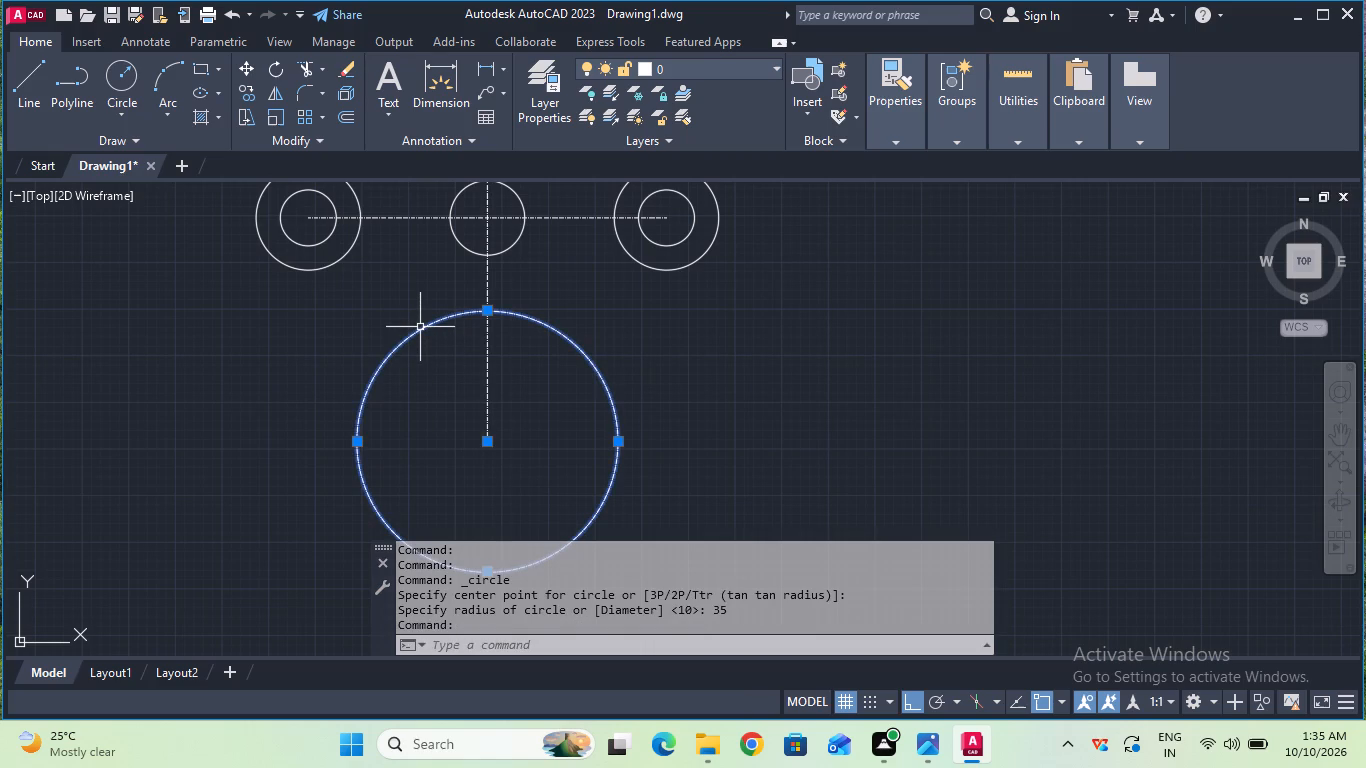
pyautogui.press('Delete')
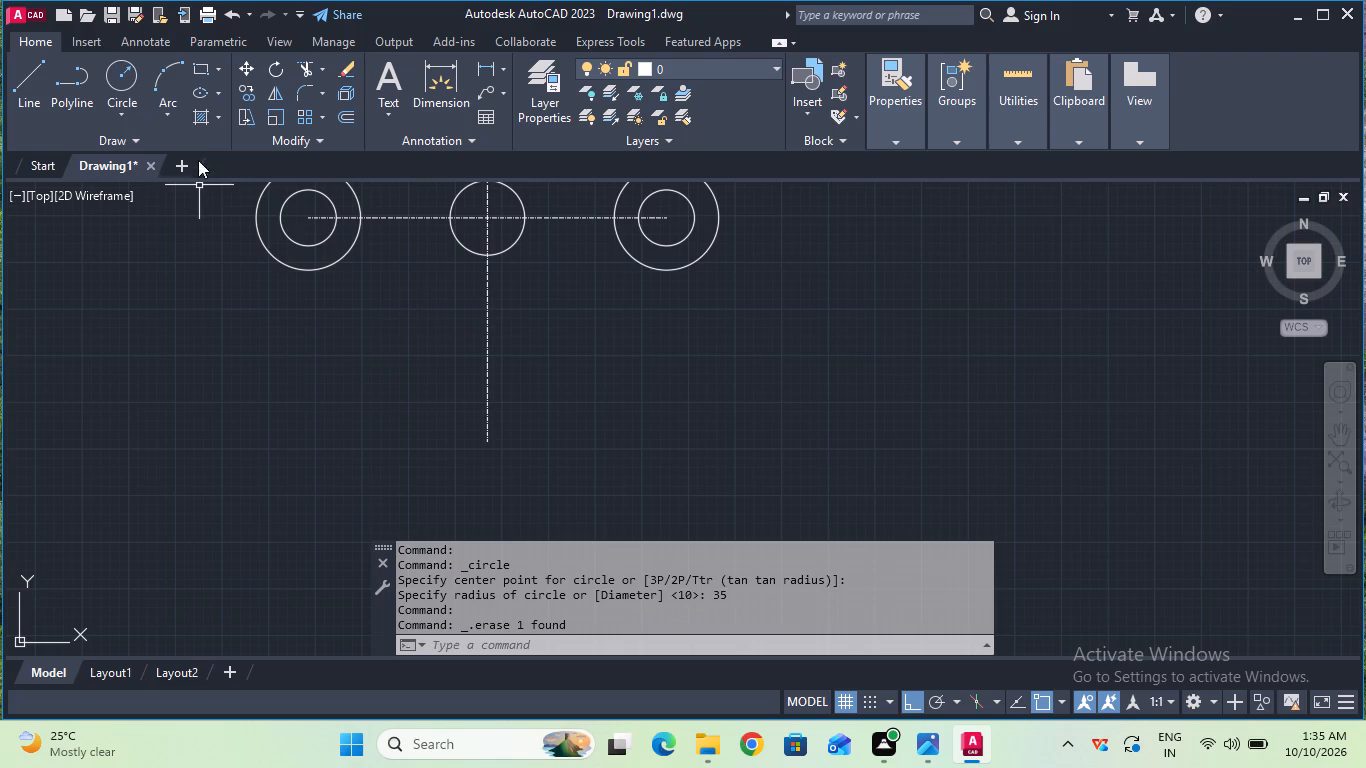
# Offset the lower part of the vertical centerline by 10 mm to each side.
pyautogui.scroll(1, 518, 327)
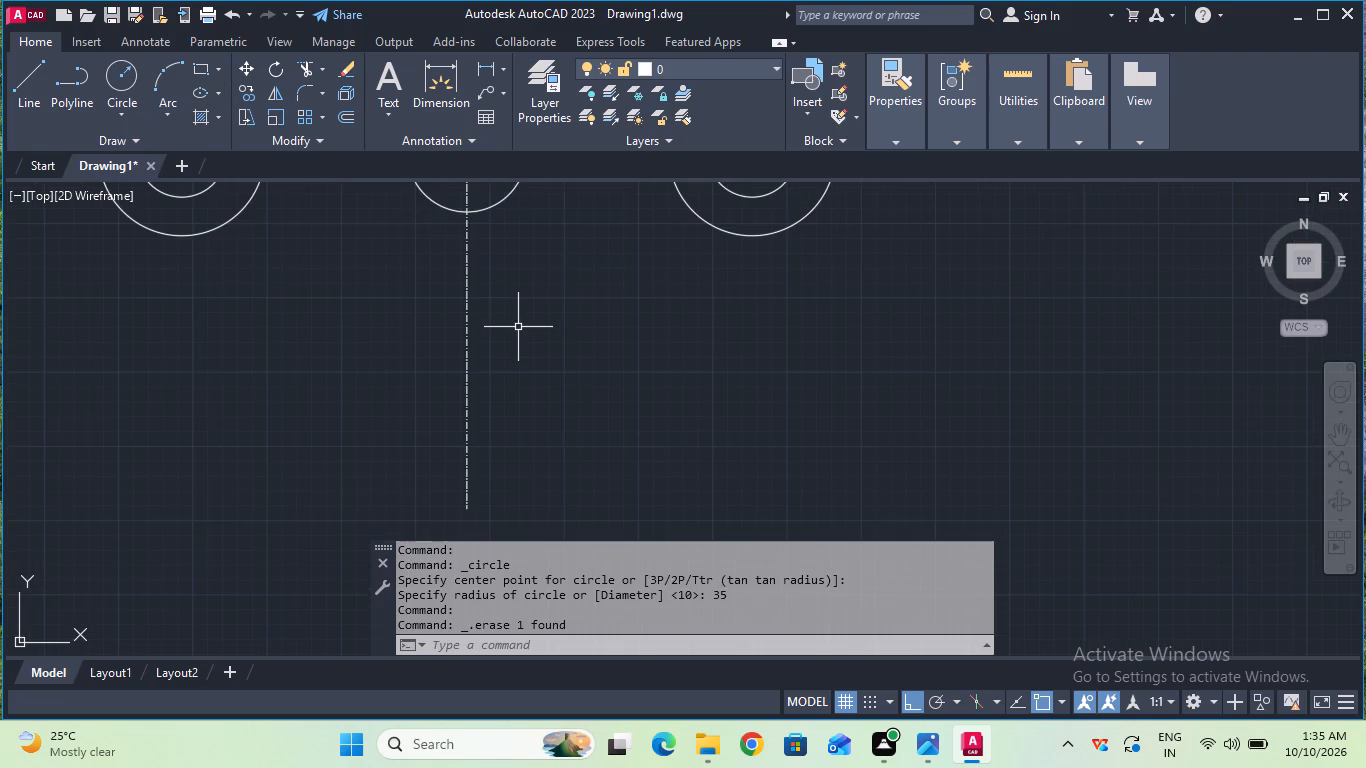
pyautogui.scroll(-2, 500, 333)
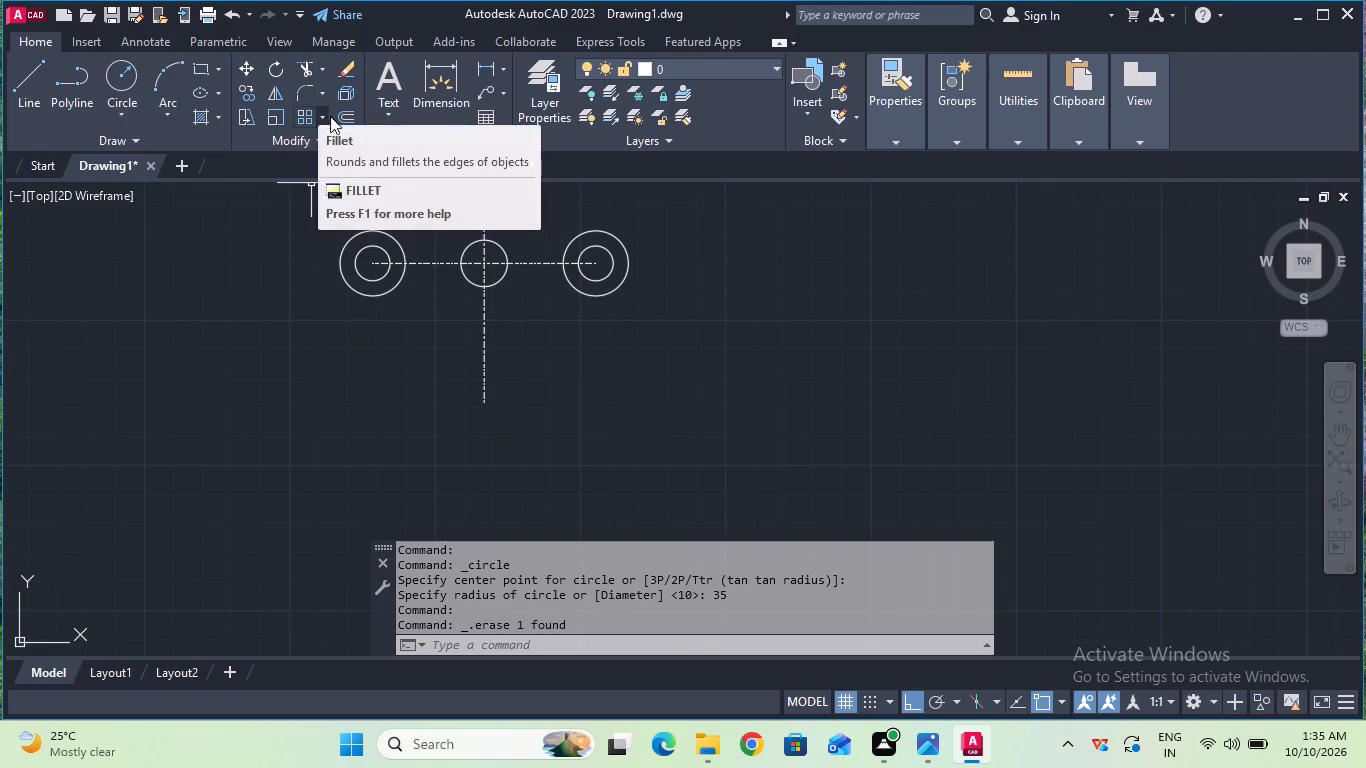
pyautogui.click(345, 125)
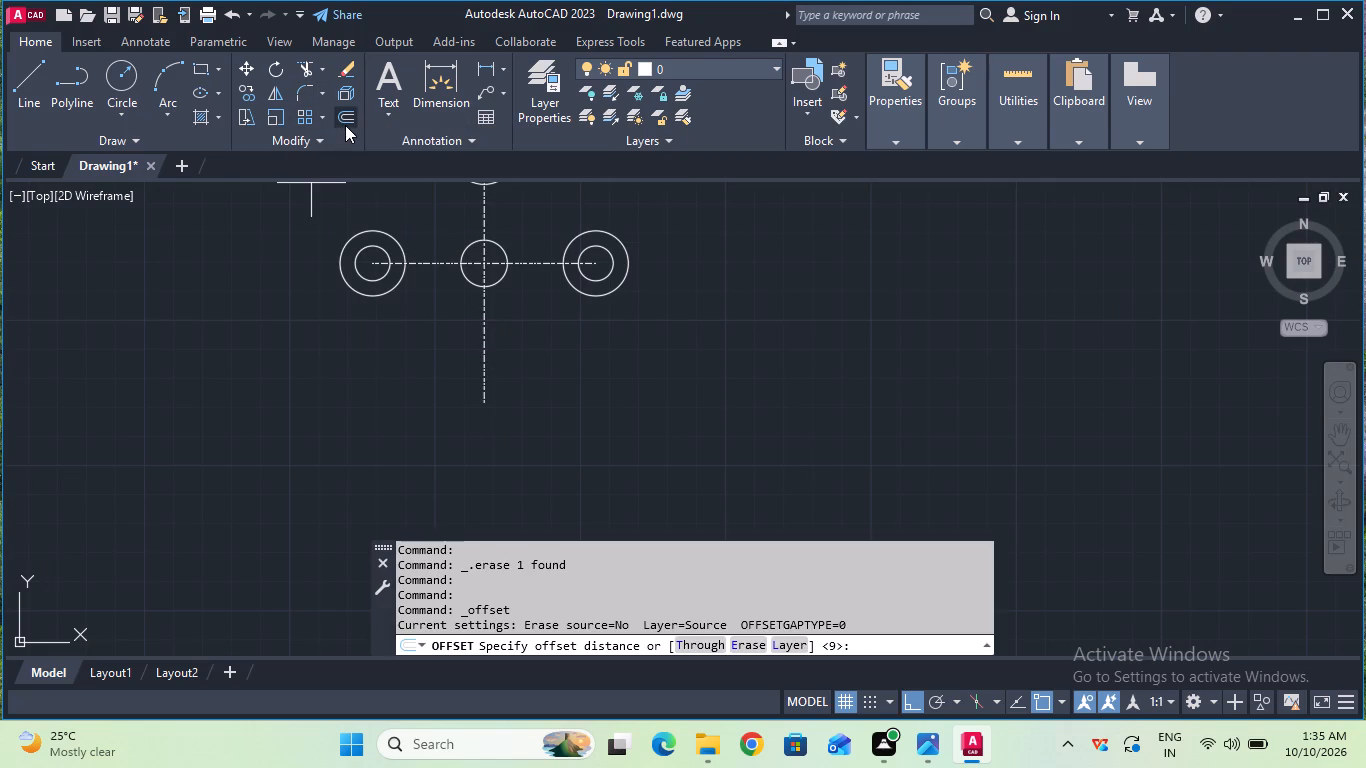
pyautogui.click(483, 336)
pyautogui.write('10')
pyautogui.press('Return')
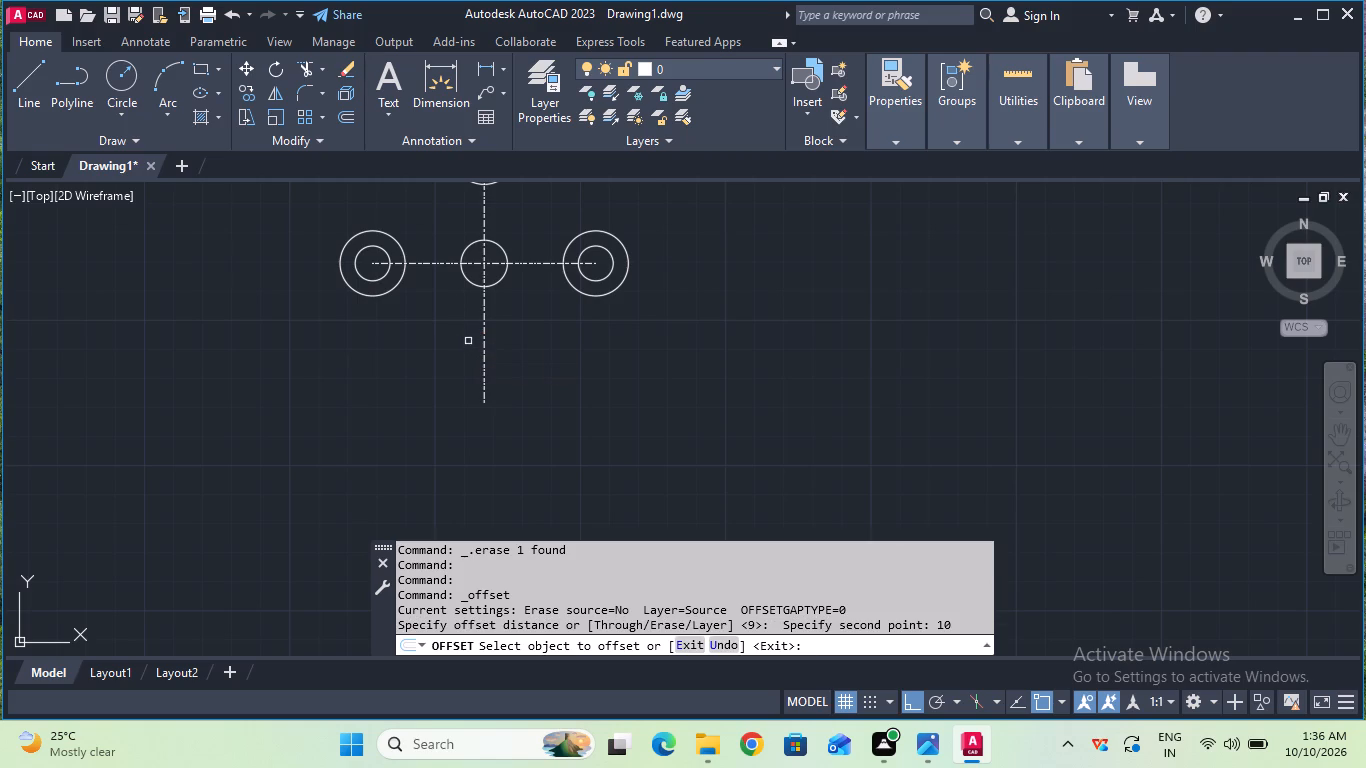
pyautogui.click(482, 336)
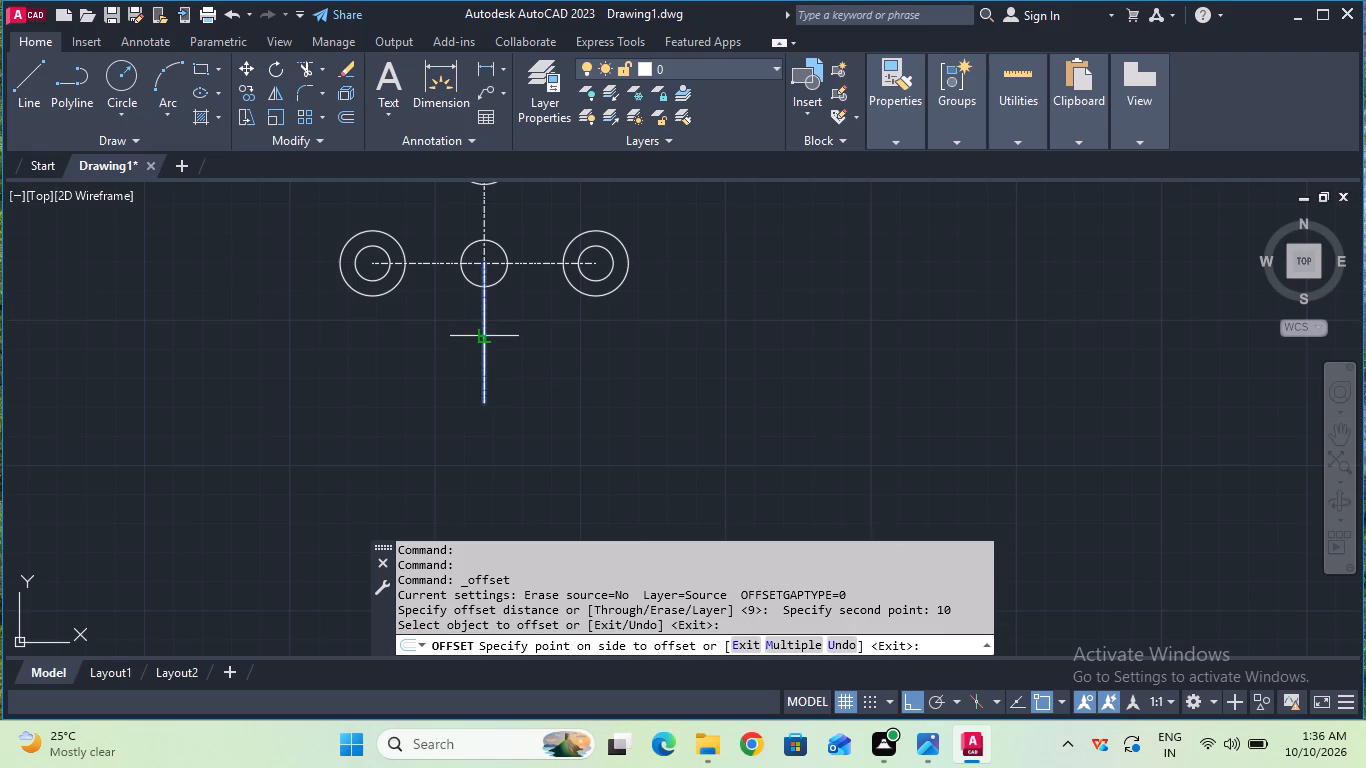
pyautogui.click(474, 341)
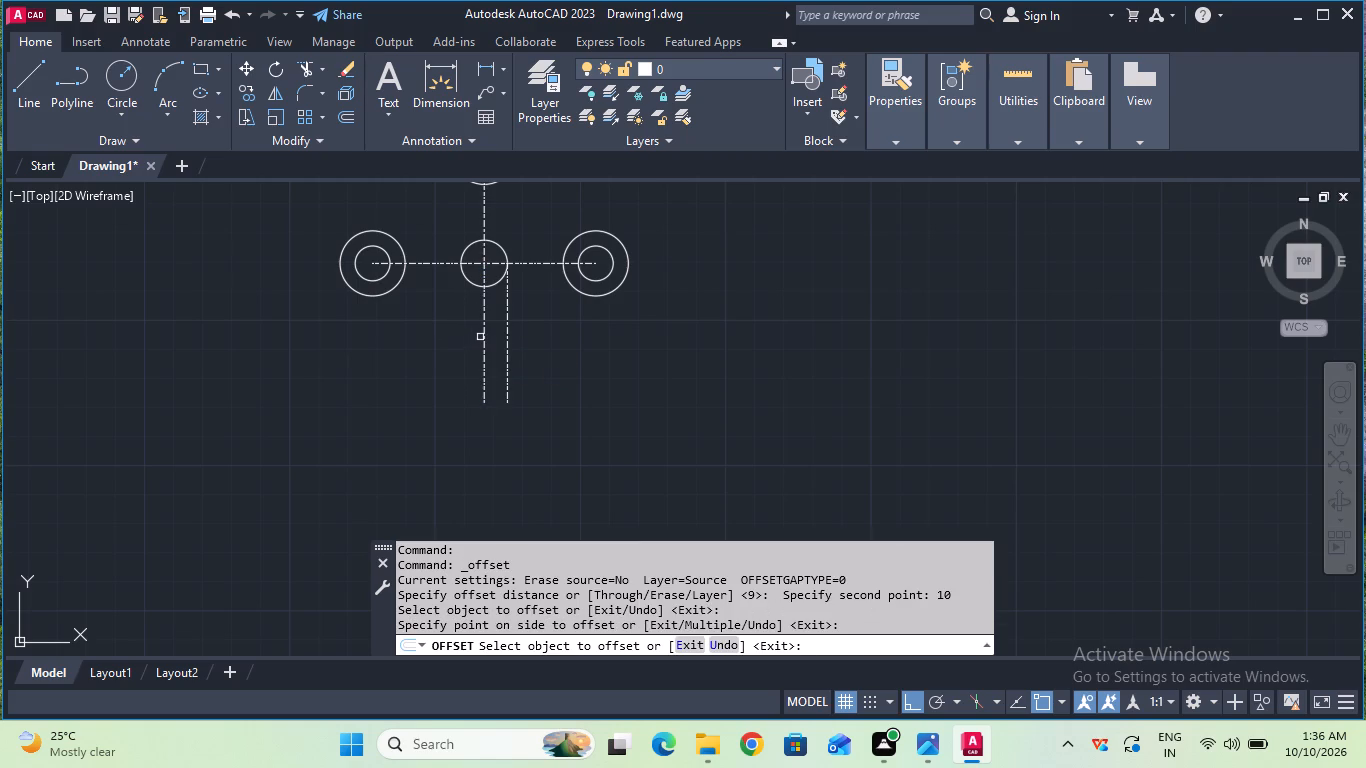
pyautogui.click(482, 336)
pyautogui.click(476, 340)
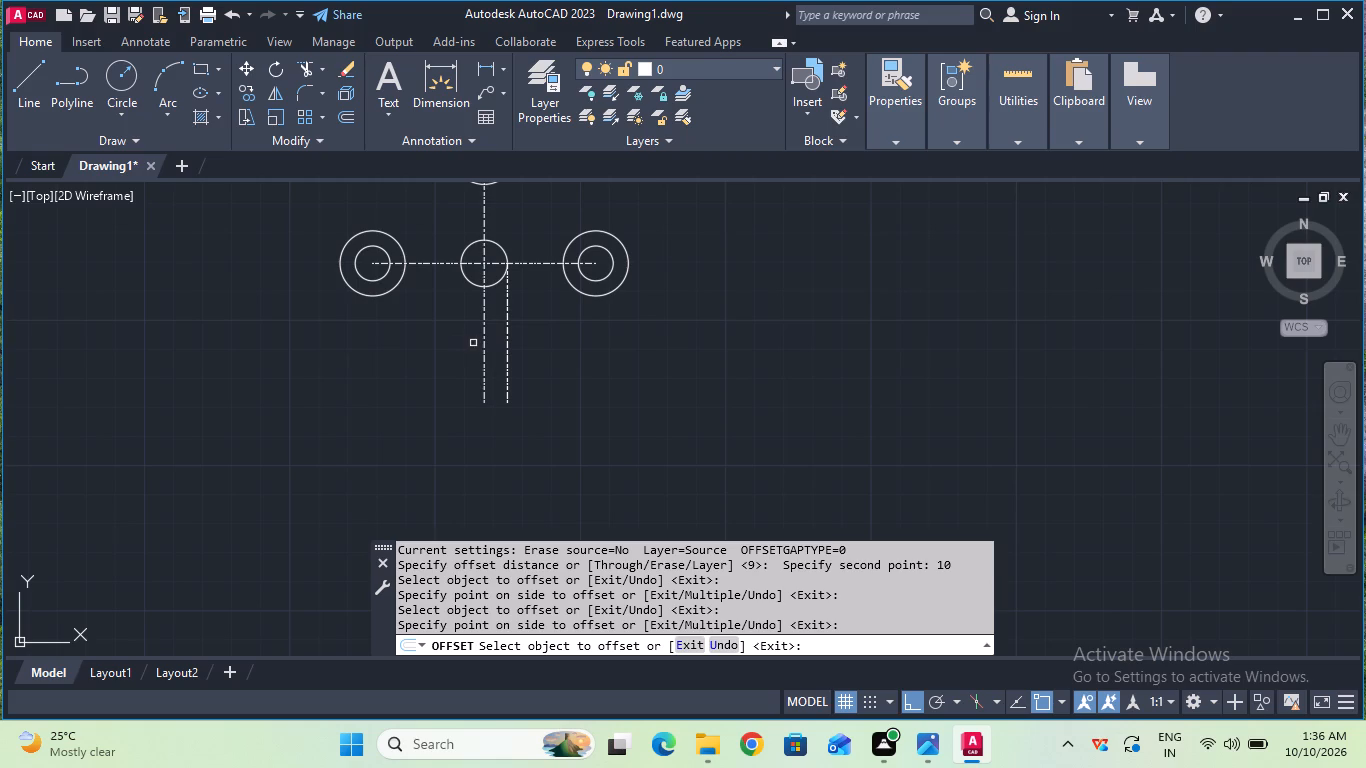
pyautogui.click(482, 339)
pyautogui.click(462, 339)
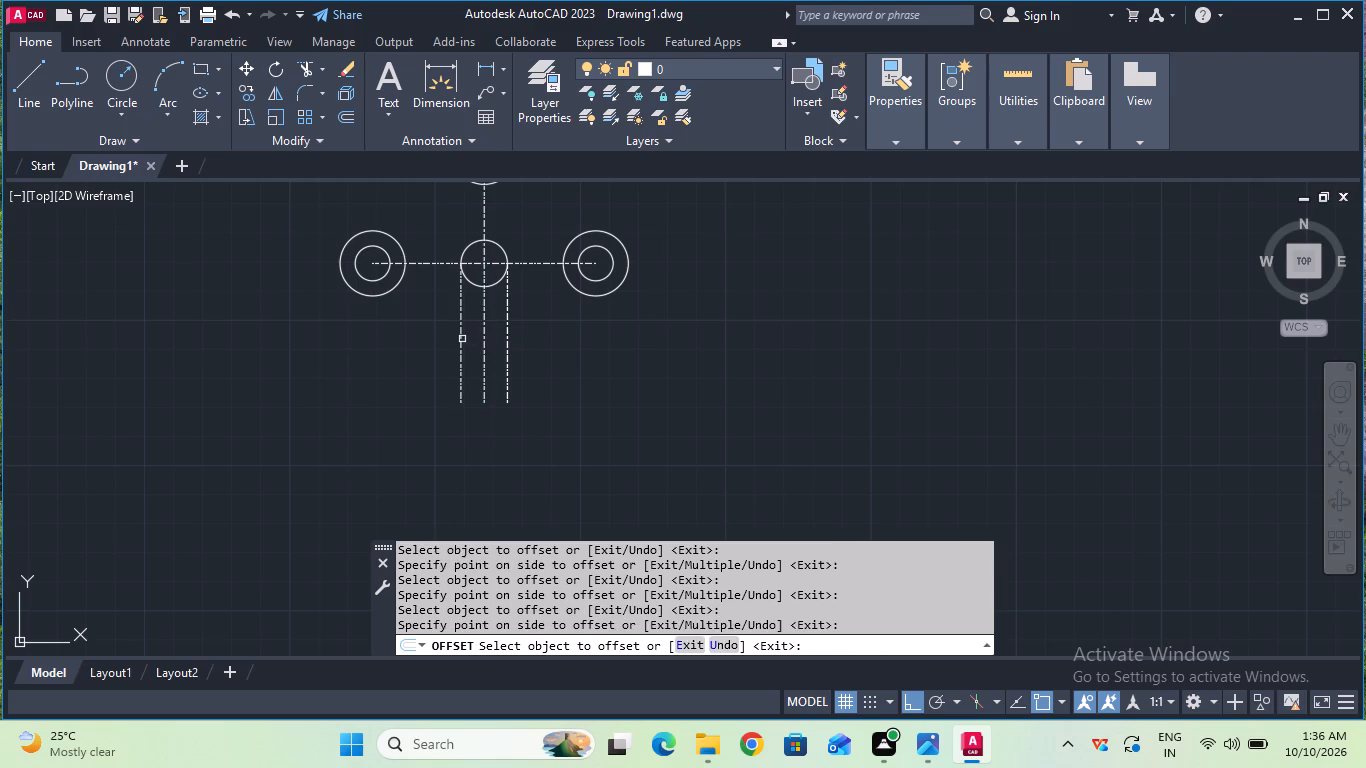
pyautogui.press('Escape')
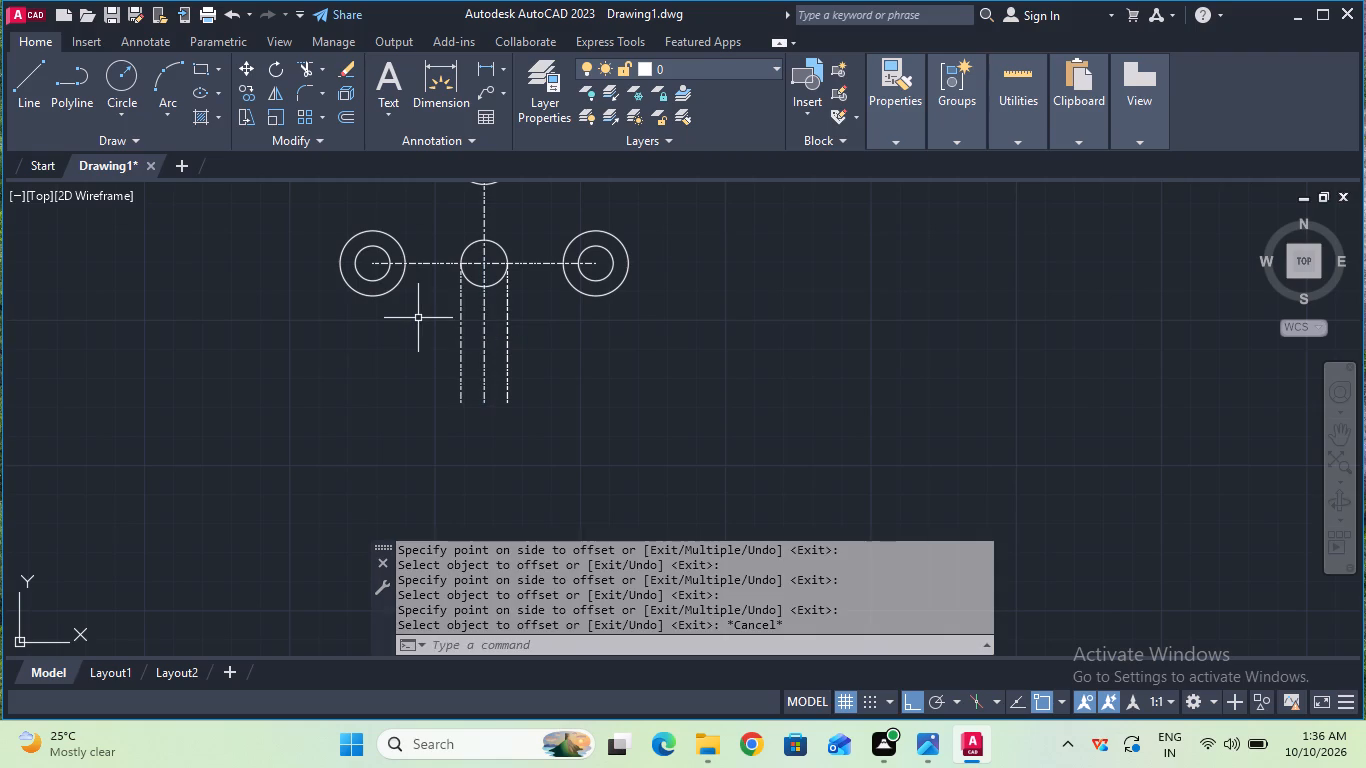
# Measure the length of the vertical centerline from the central circle's centre to its lower end.
pyautogui.click(479, 62)
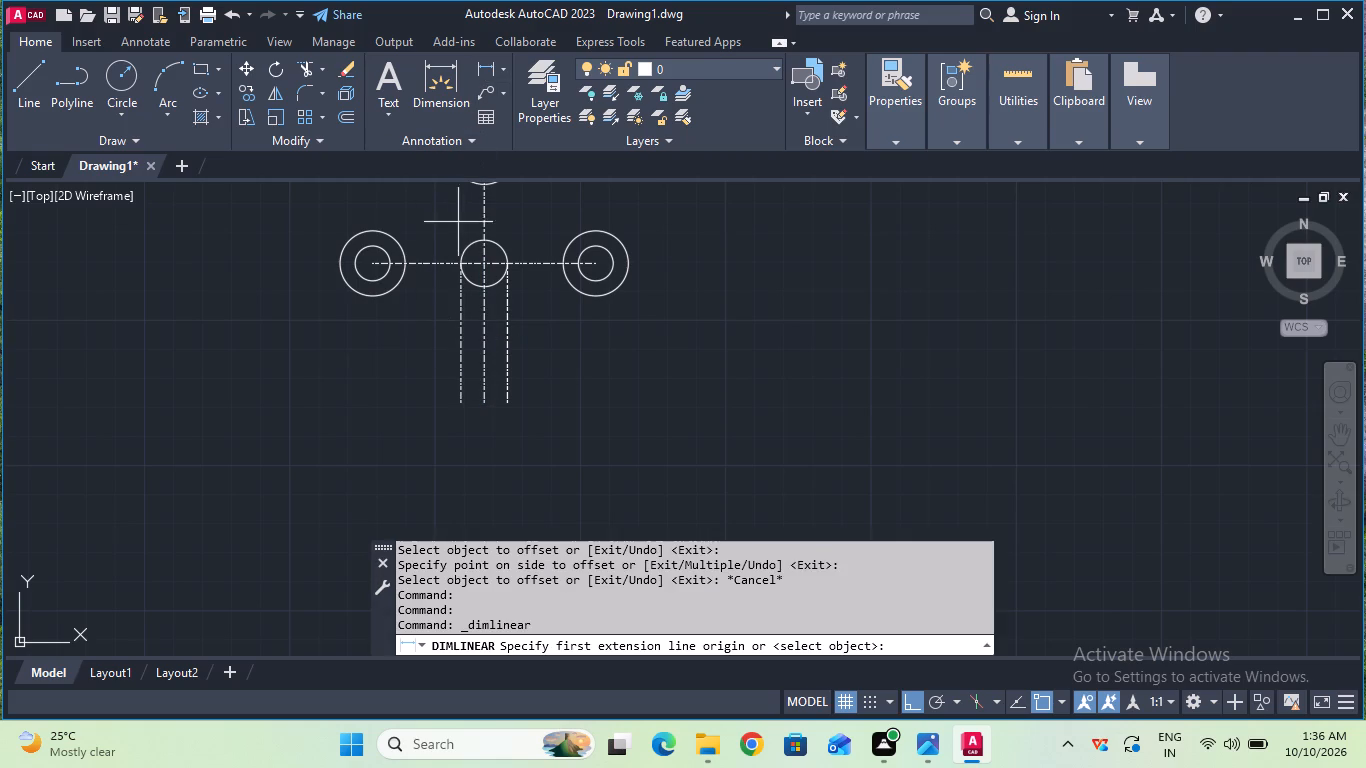
pyautogui.click(490, 264)
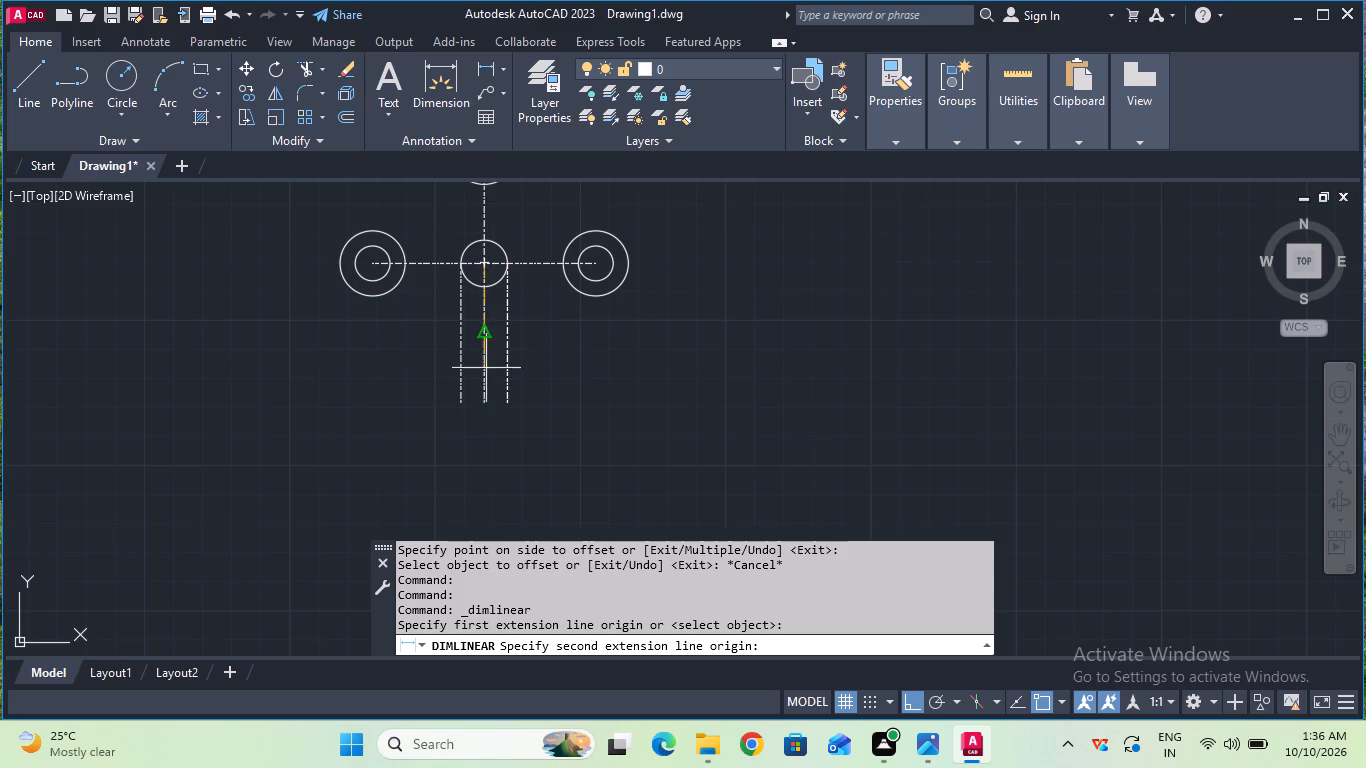
pyautogui.click(485, 405)
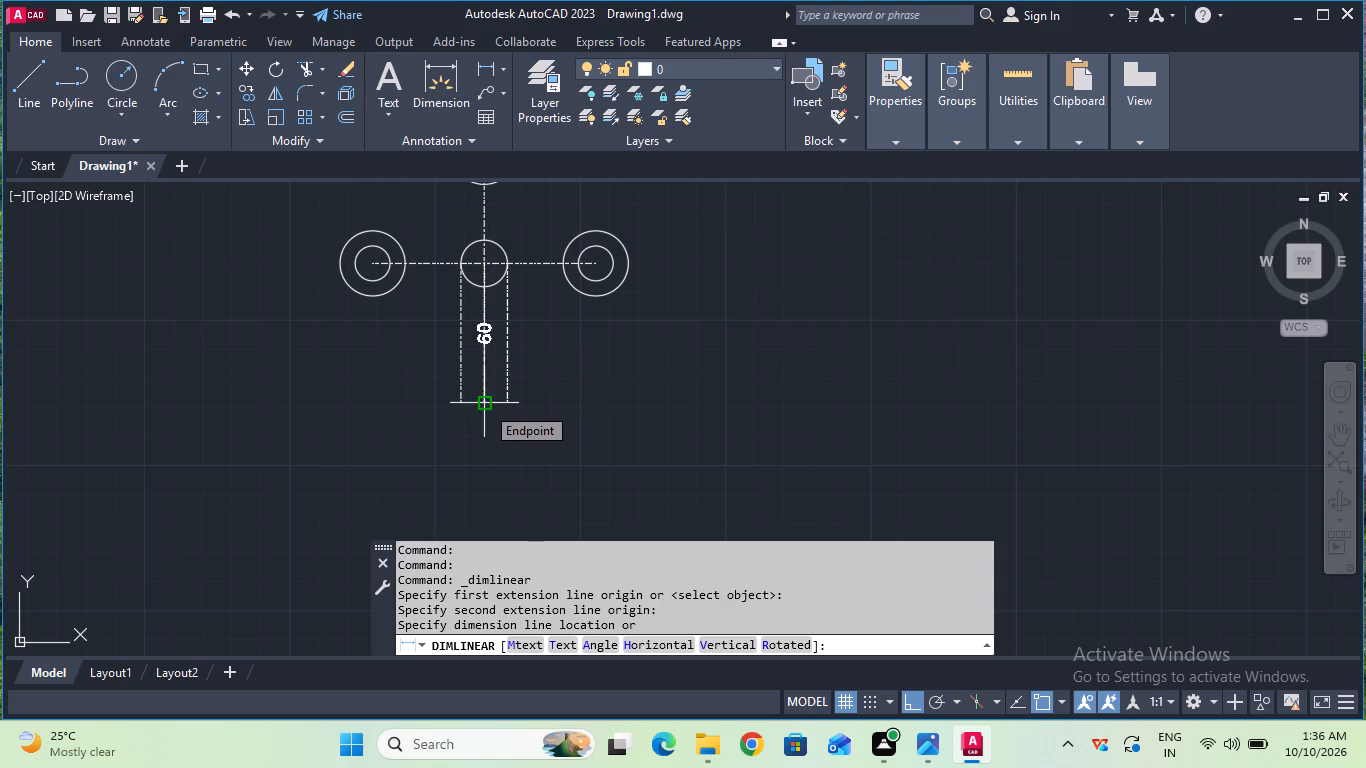
pyautogui.press('Escape')
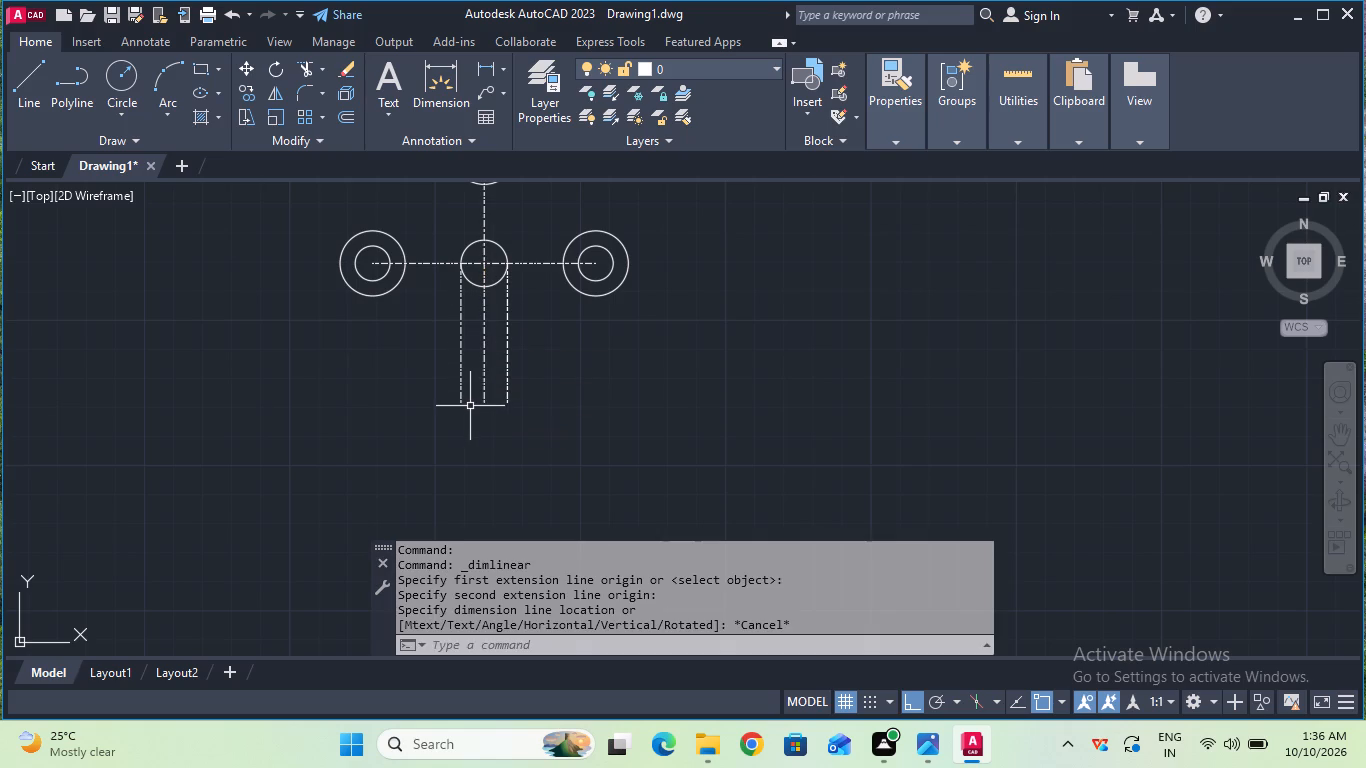
# Trim away the lower half of the central circle between the two offset lines, leaving the upper arc.
pyautogui.scroll(1, 470, 400)
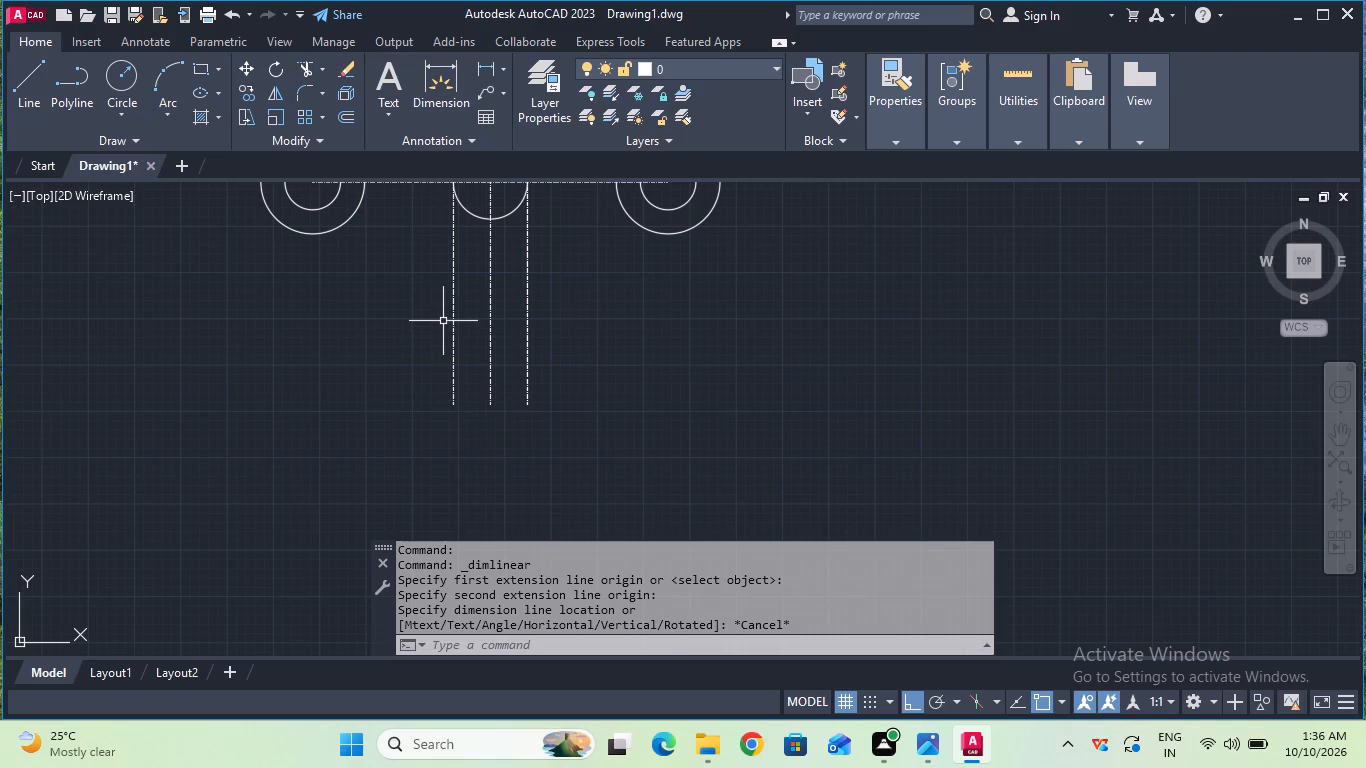
pyautogui.scroll(-1, 443, 321)
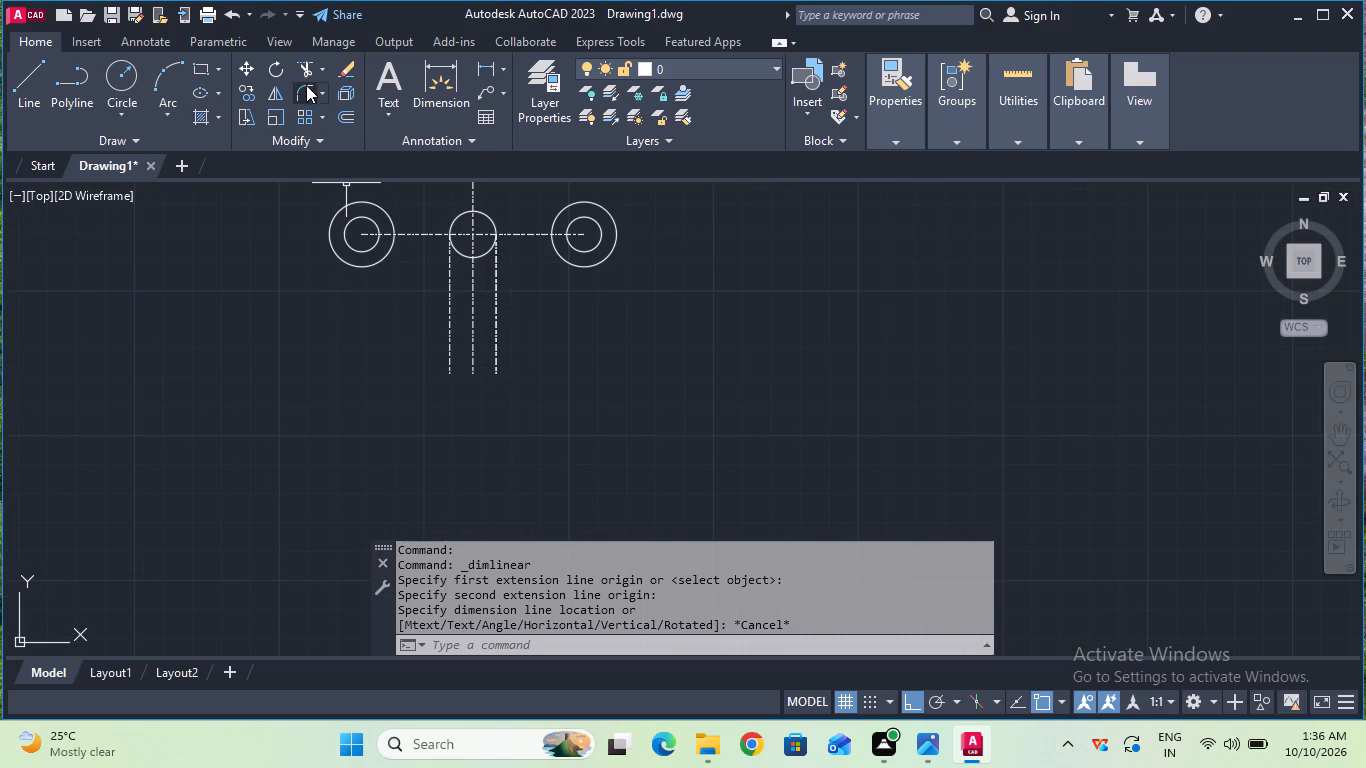
pyautogui.click(307, 76)
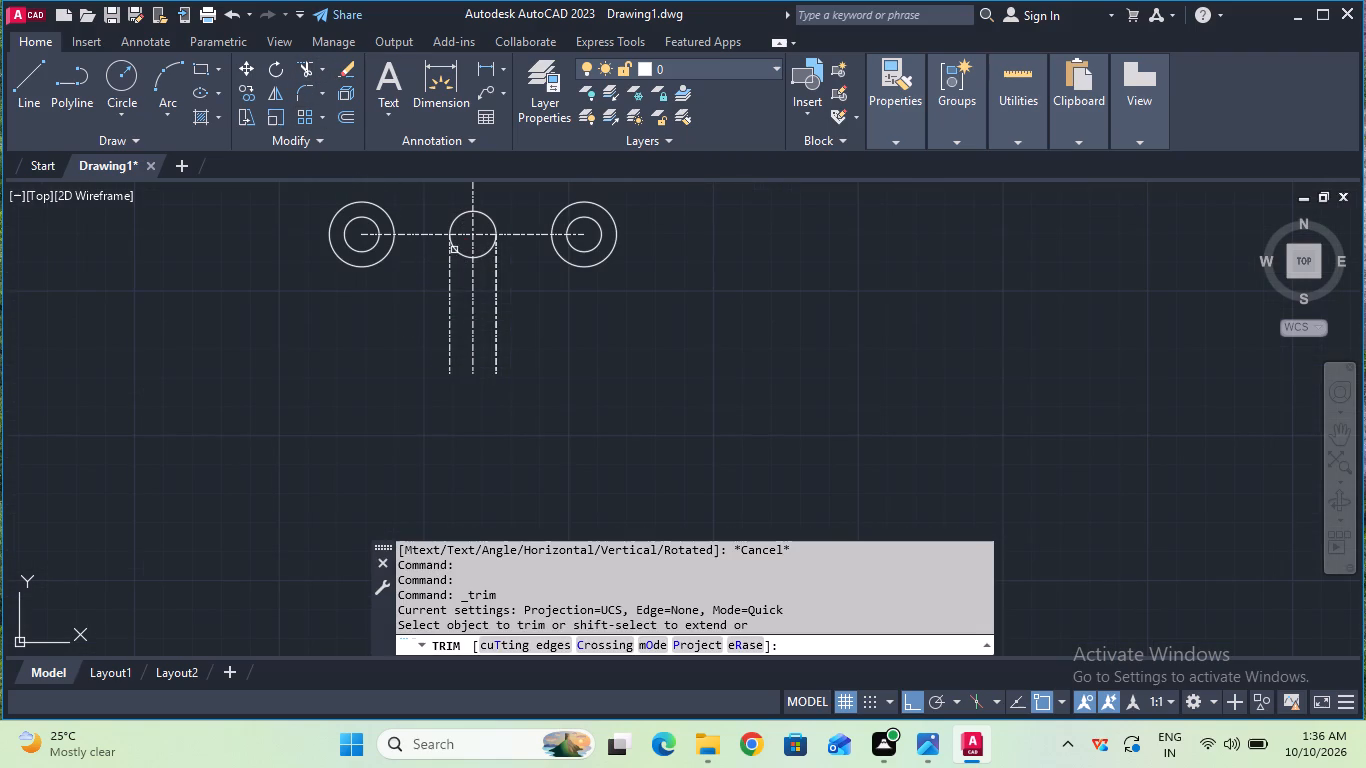
pyautogui.click(455, 251)
pyautogui.click(481, 252)
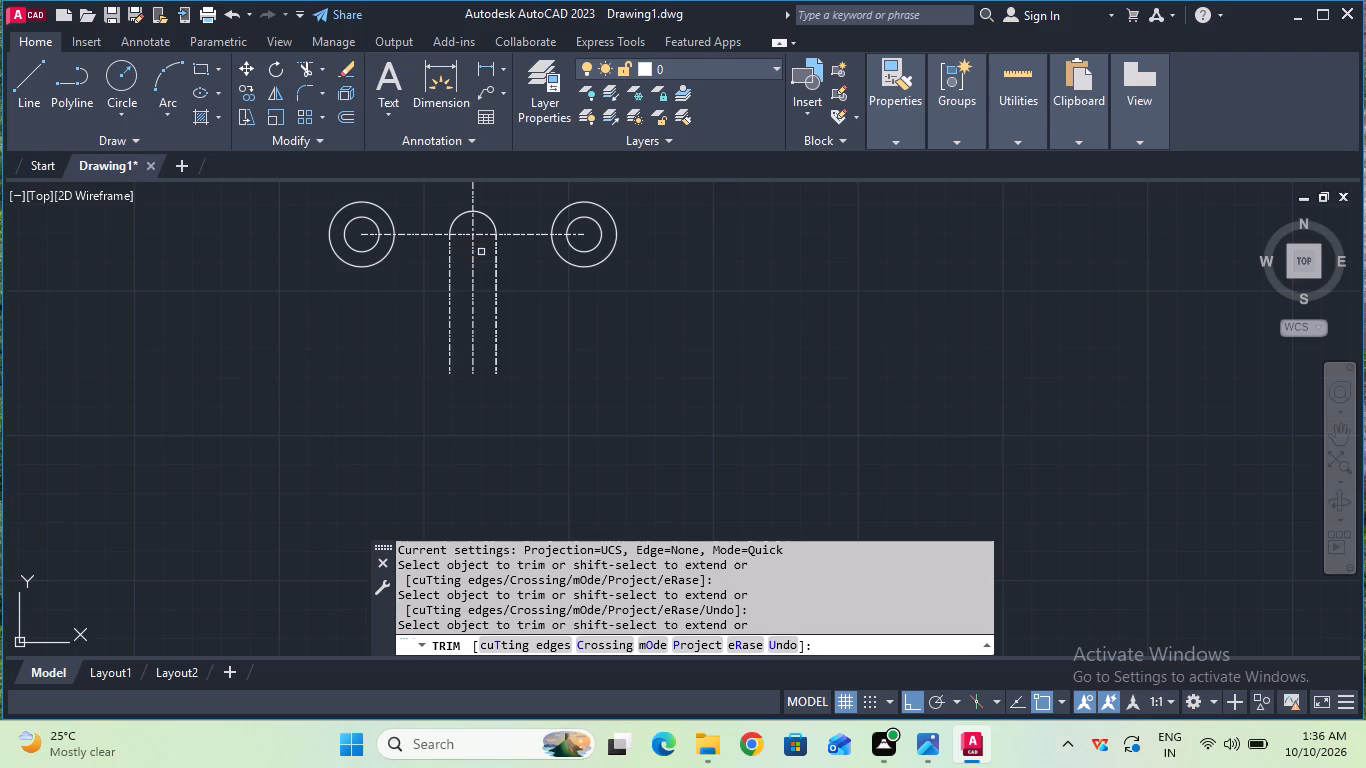
pyautogui.press('Escape')
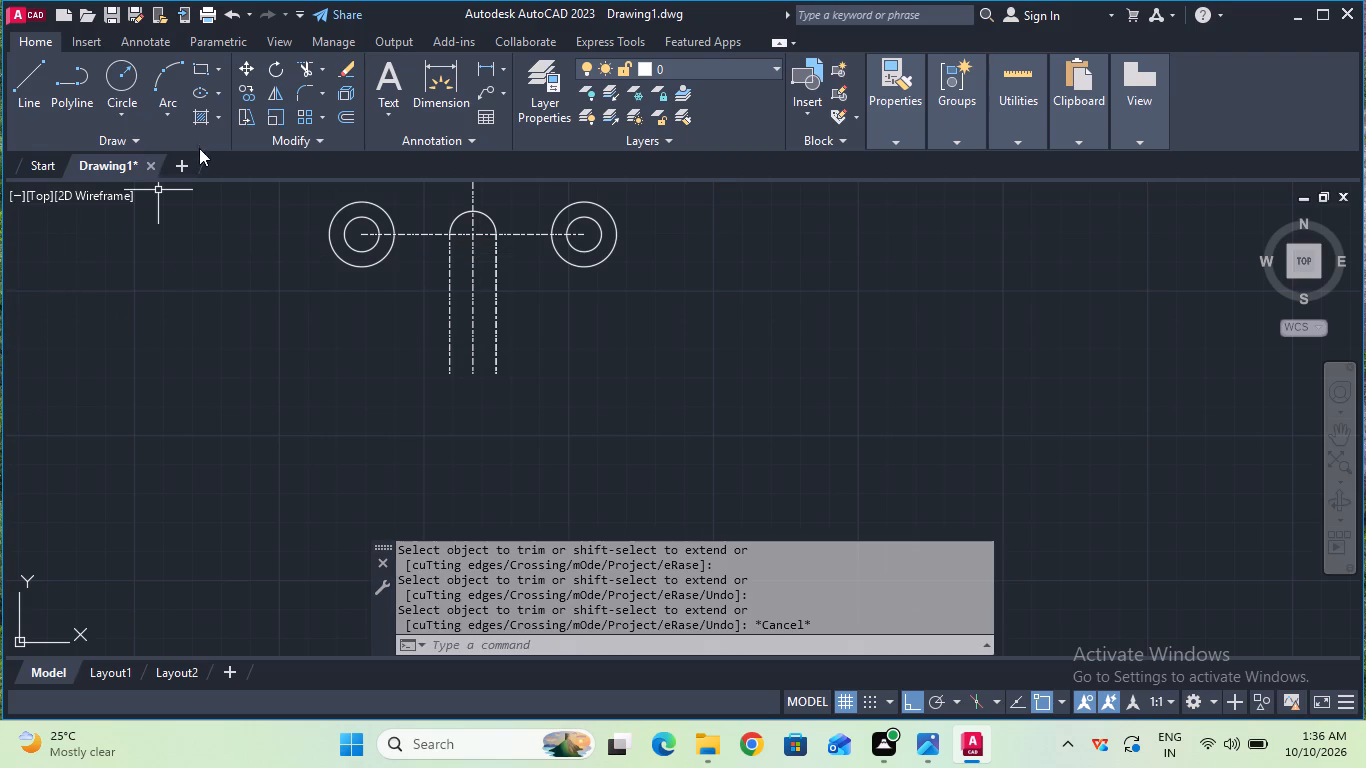
# Draw a circle of 20 mm radius centred on the lower end of the vertical centerline.
pyautogui.click(138, 96)
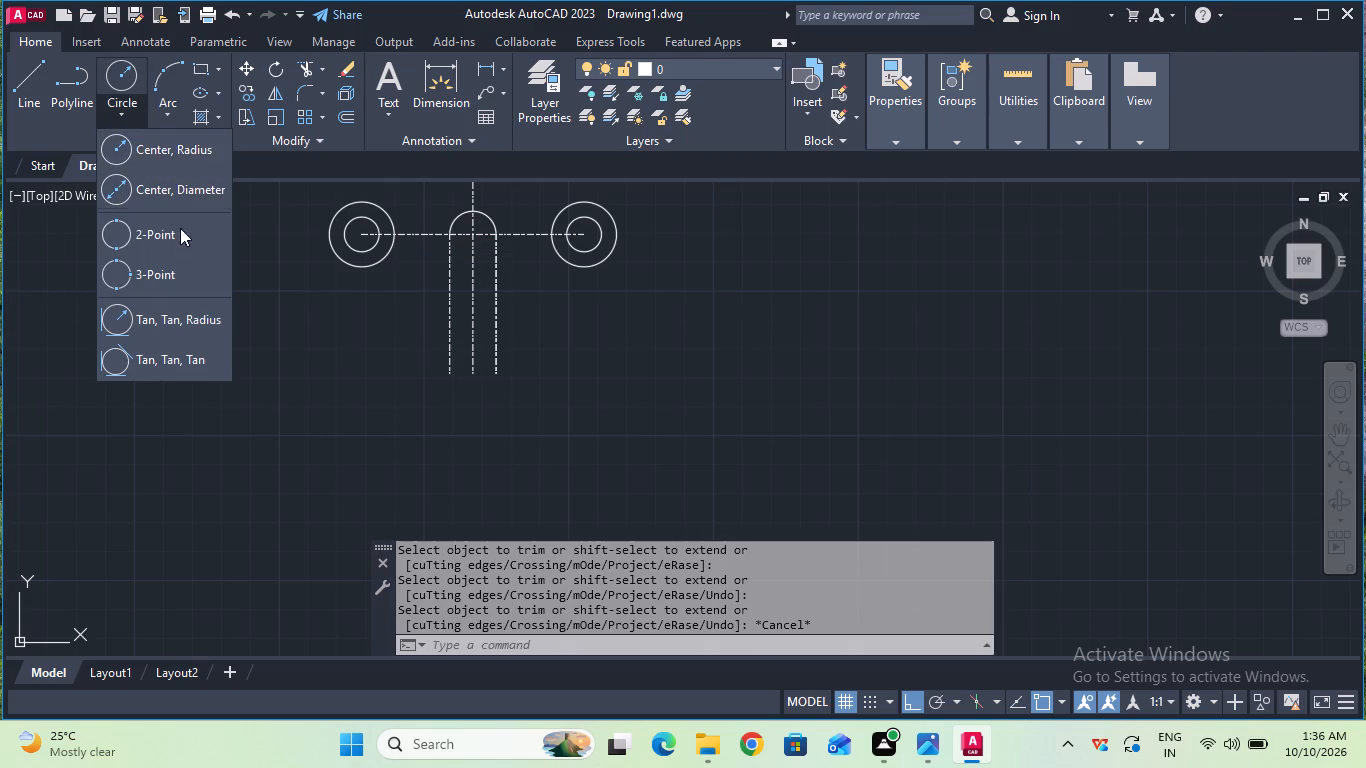
pyautogui.click(169, 151)
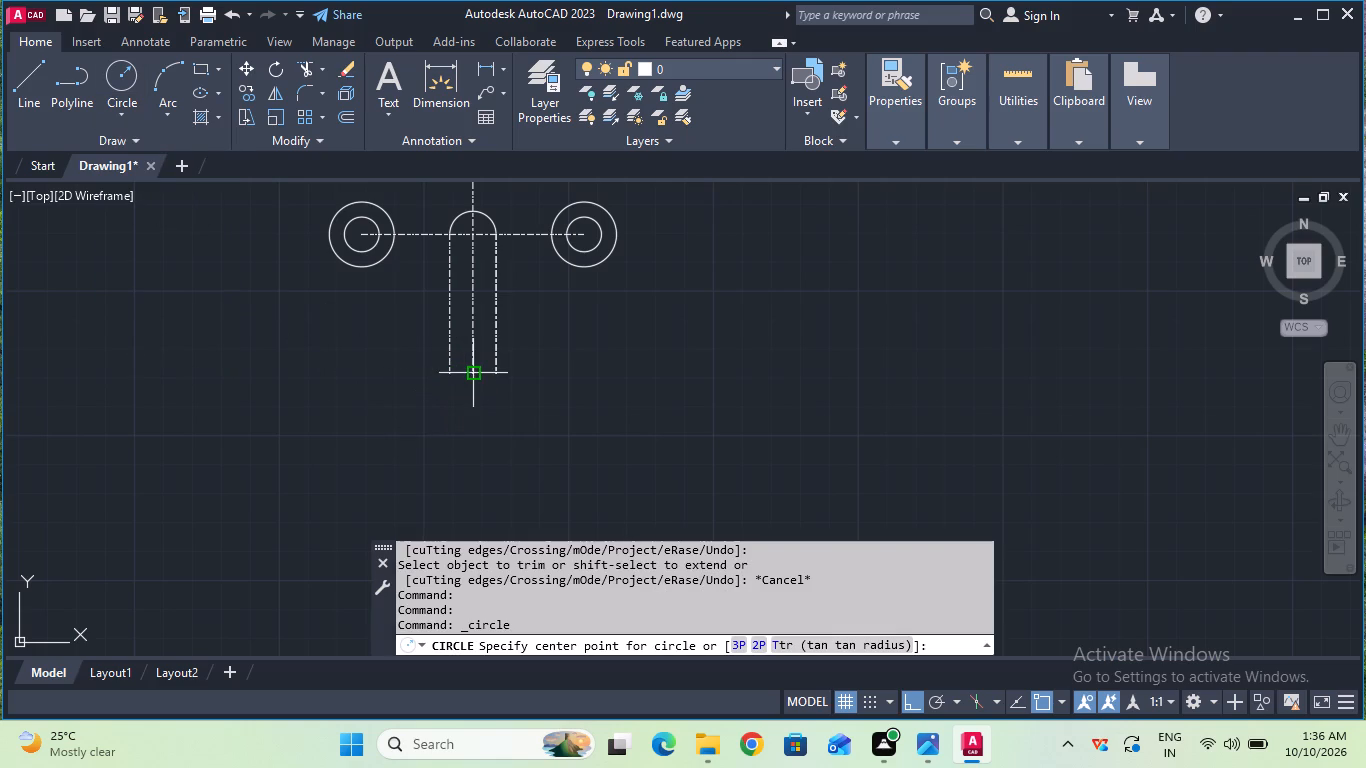
pyautogui.click(467, 371)
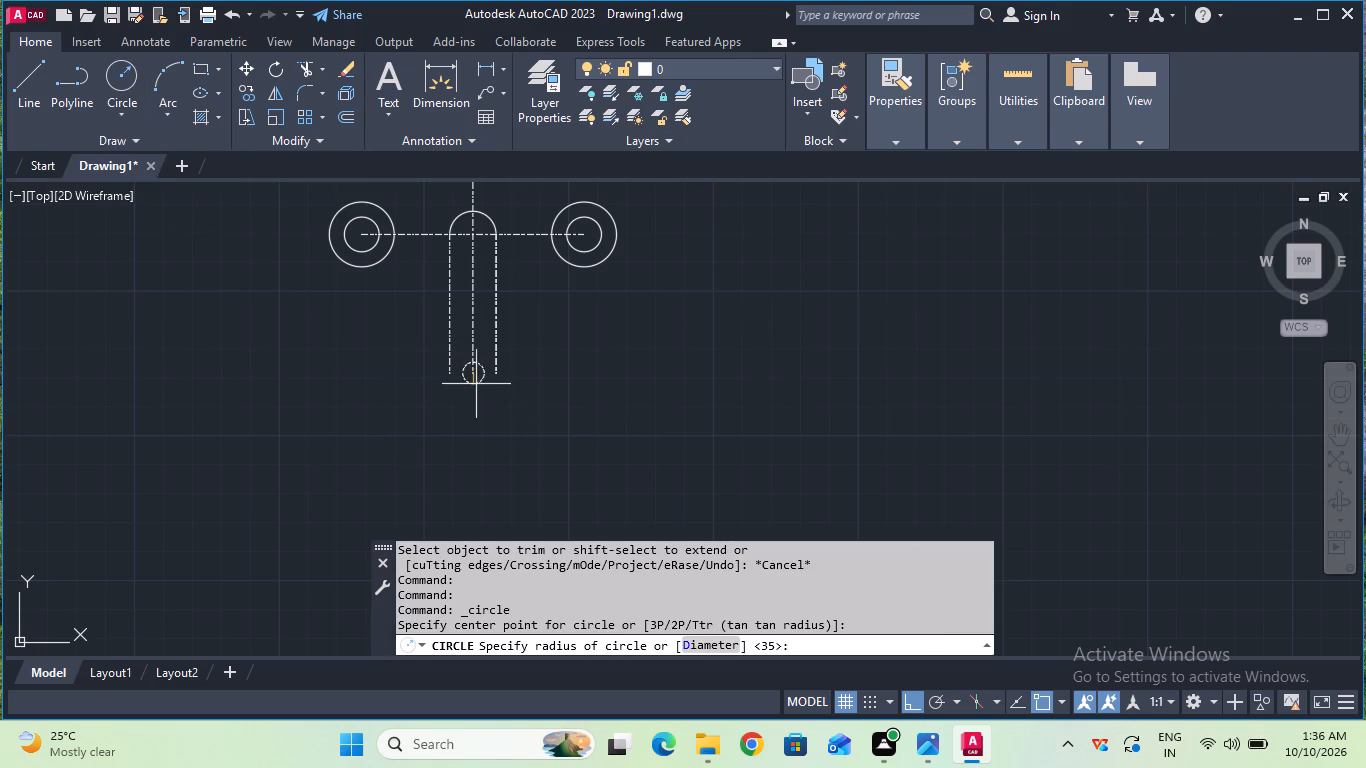
pyautogui.write('20')
pyautogui.press('Return')
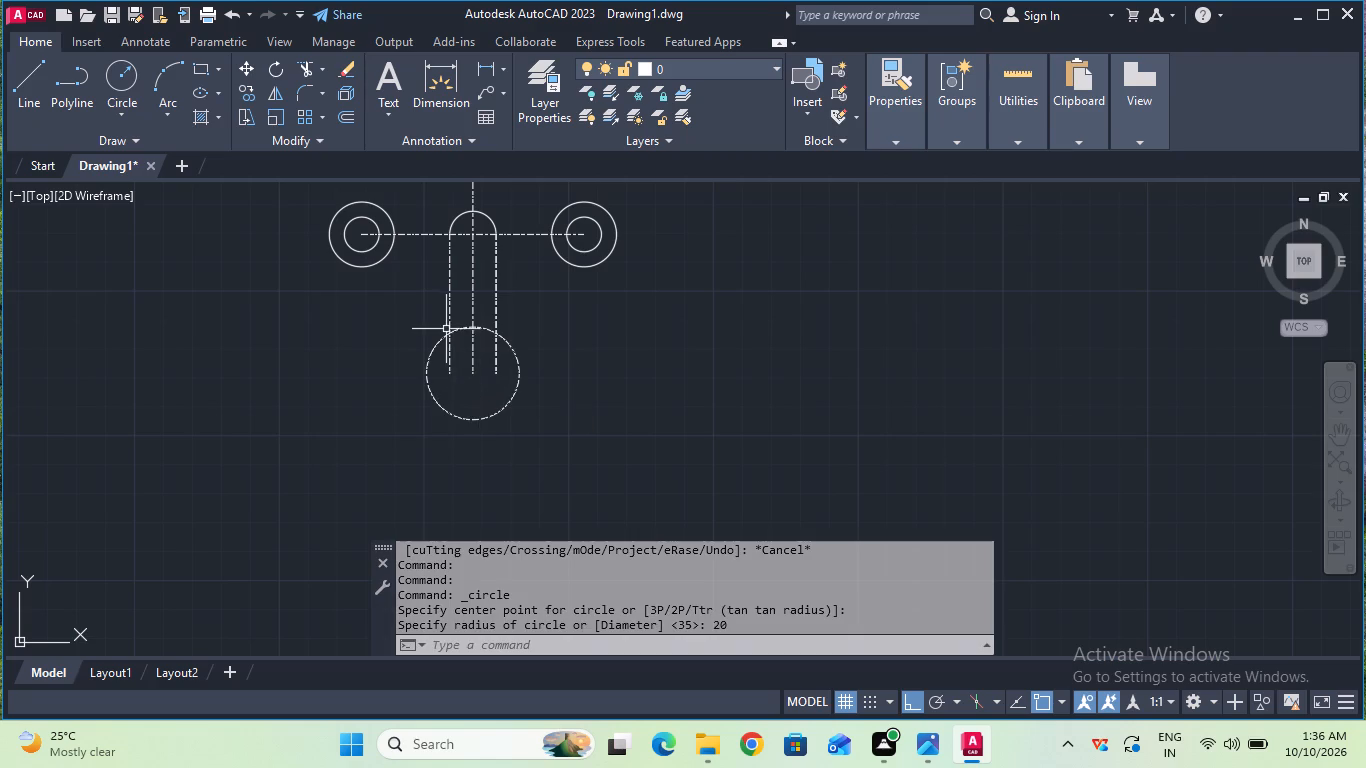
# Change the linetype of the 20 mm radius lower circle to a solid line.
pyautogui.click(446, 337)
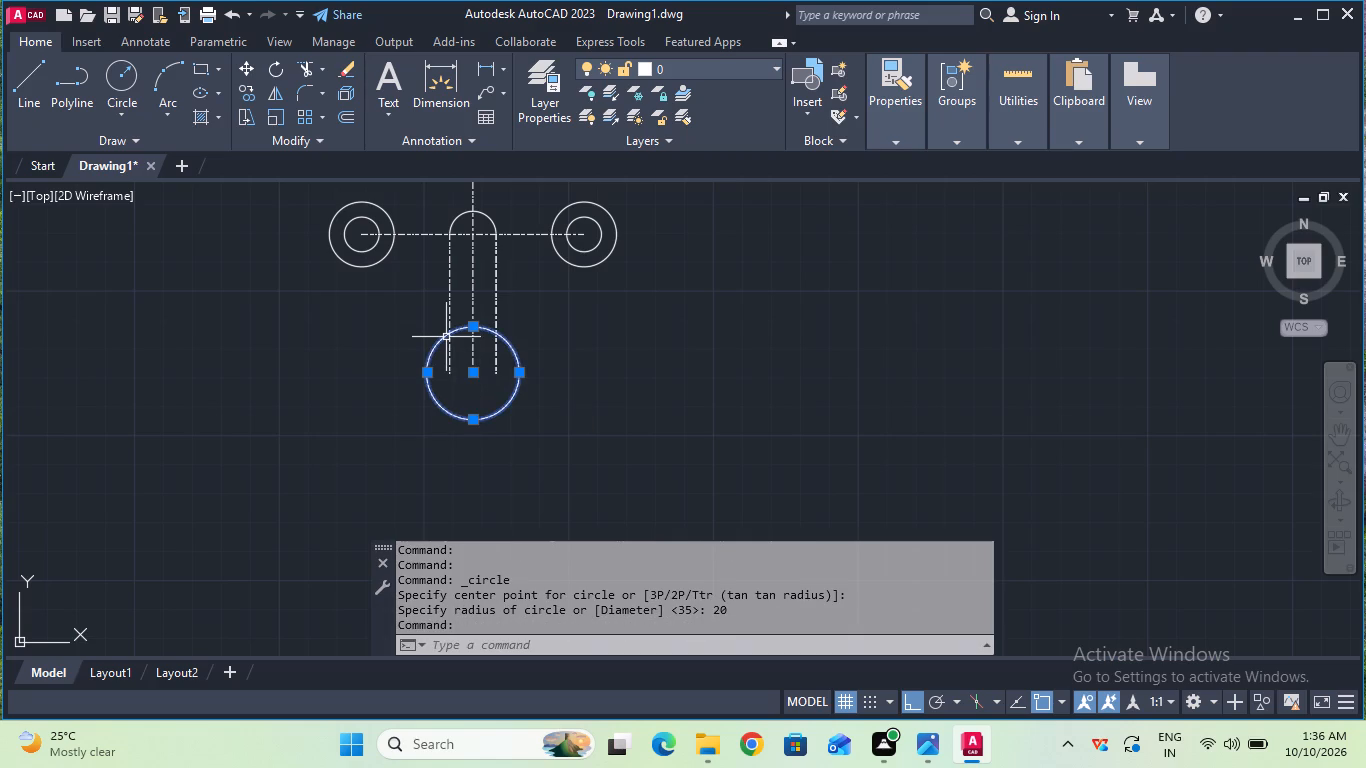
pyautogui.click(963, 213)
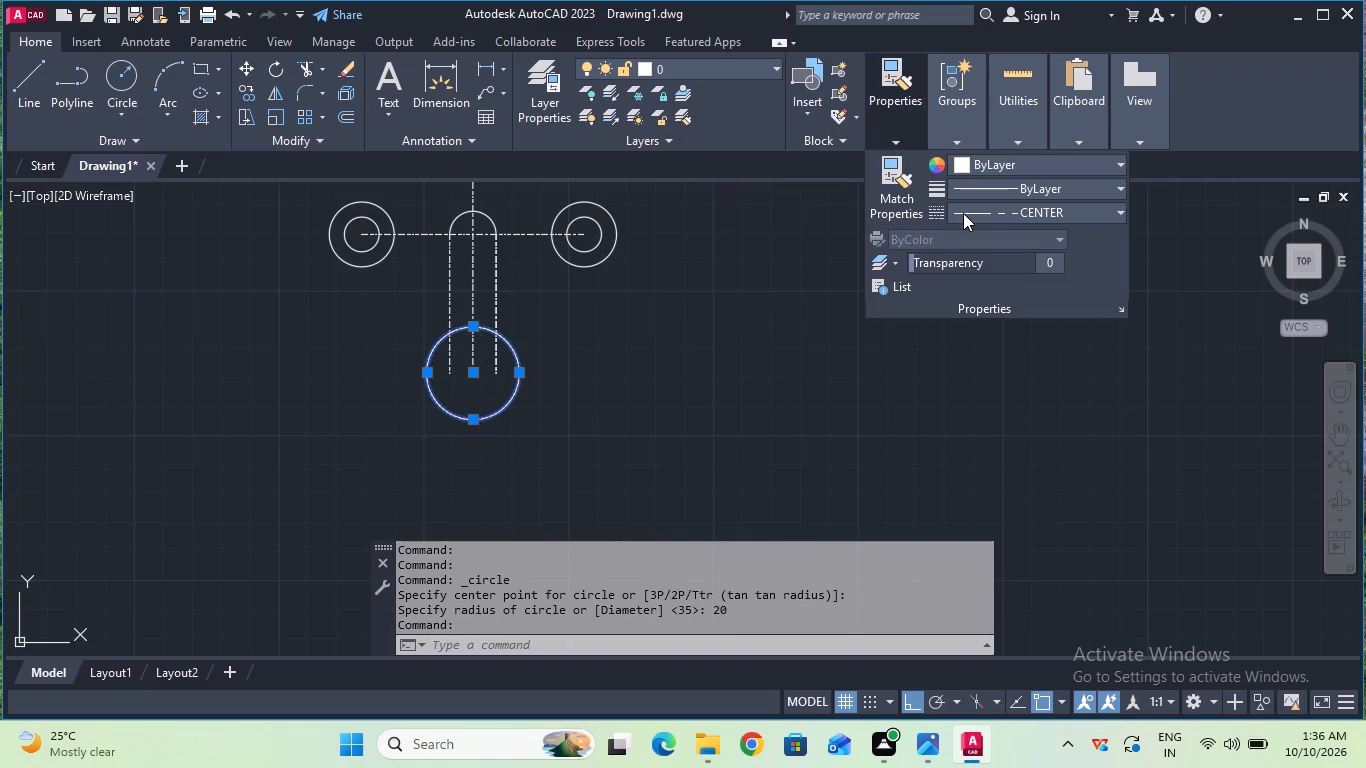
pyautogui.click(968, 232)
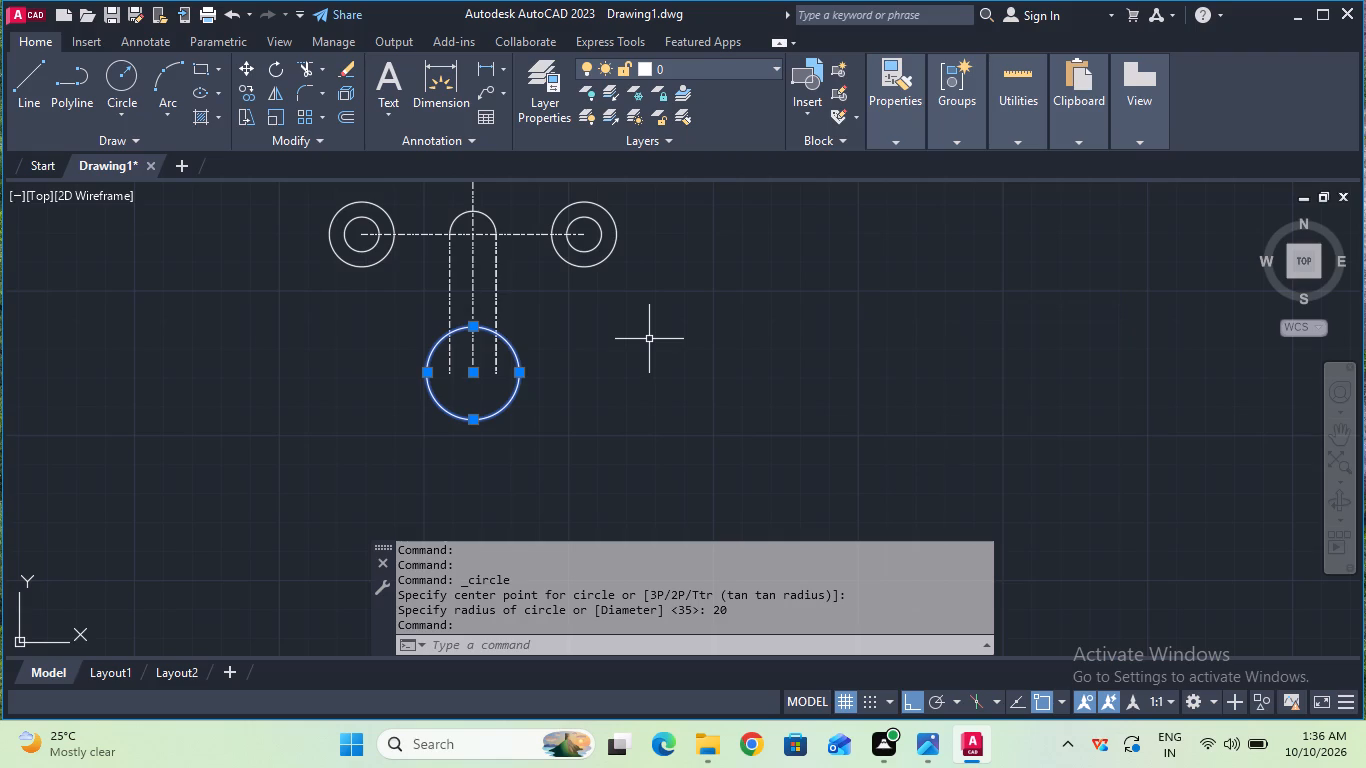
pyautogui.scroll(1, 649, 339)
pyautogui.press('Escape')
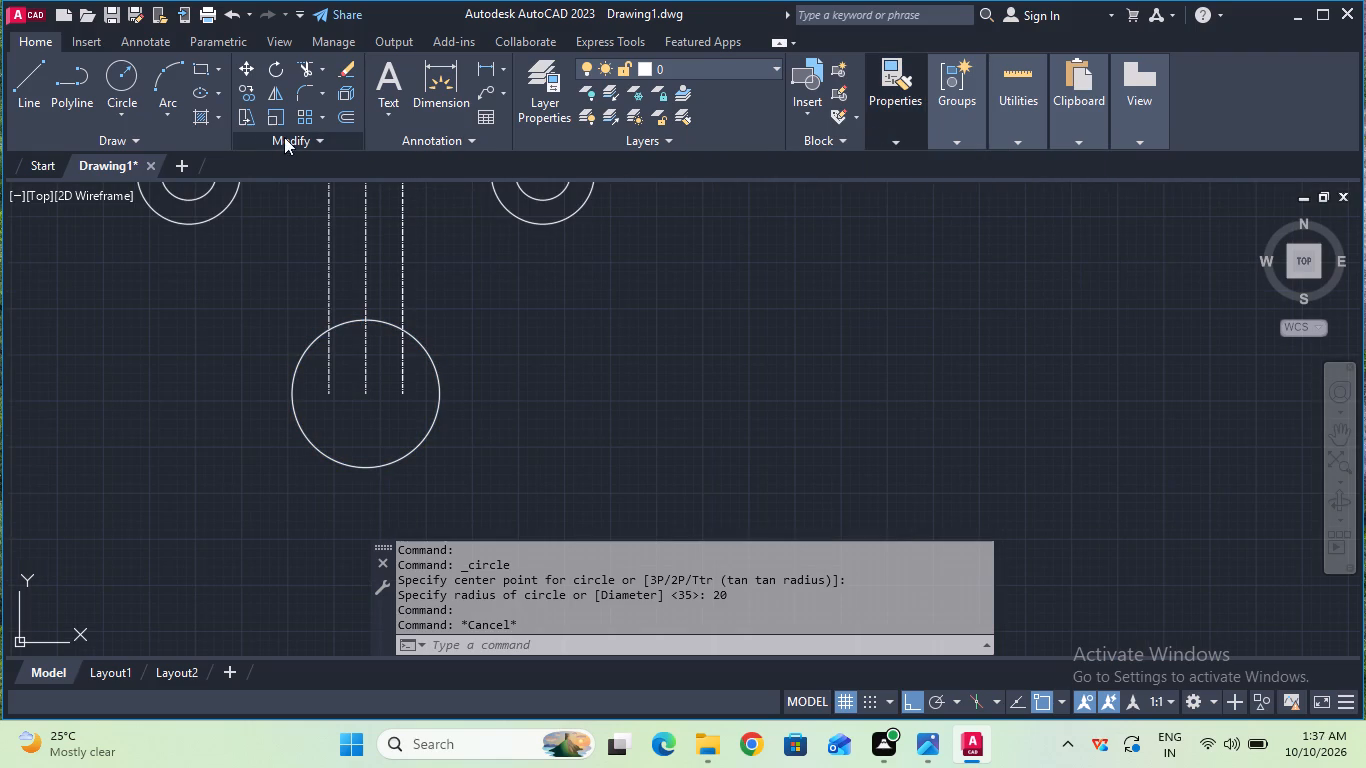
# Draw a concentric circle of 35 mm radius centred on the lower end of the vertical centerline.
pyautogui.click(124, 82)
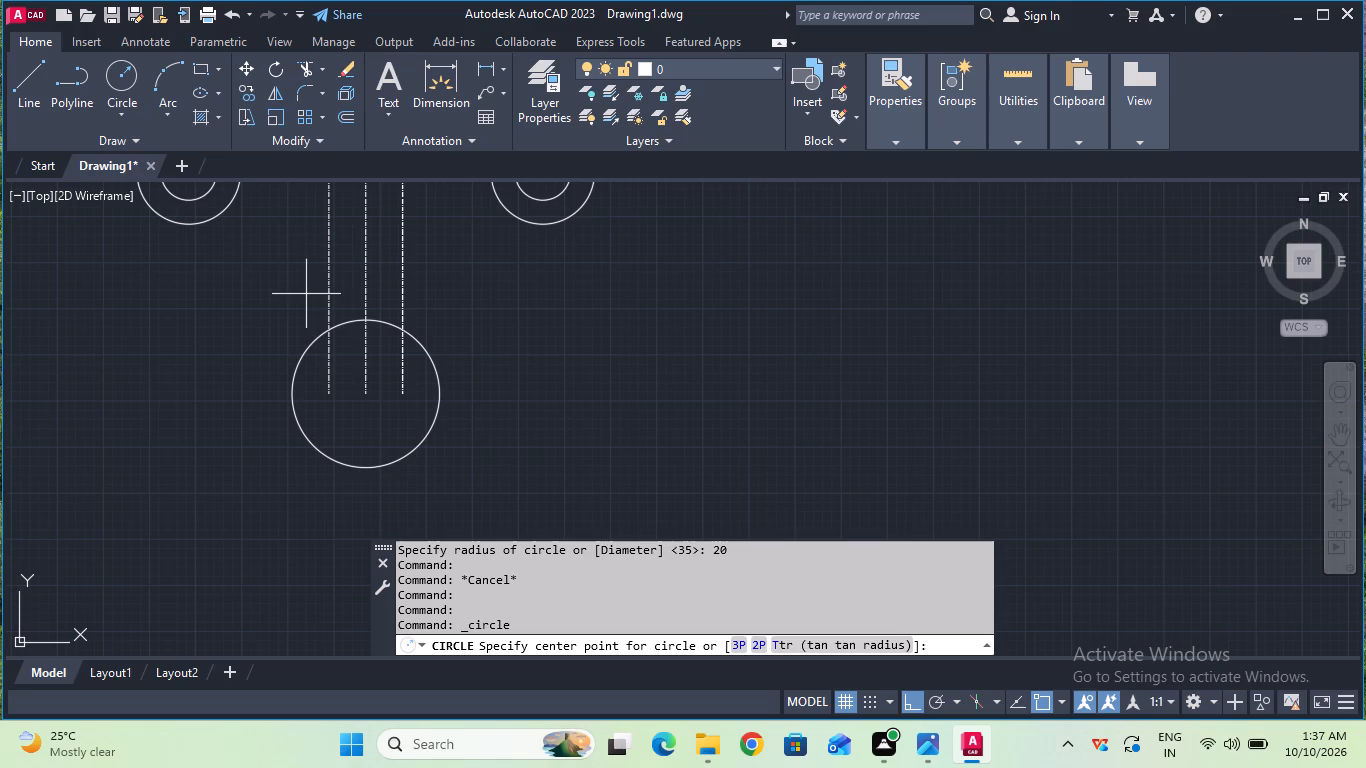
pyautogui.click(360, 393)
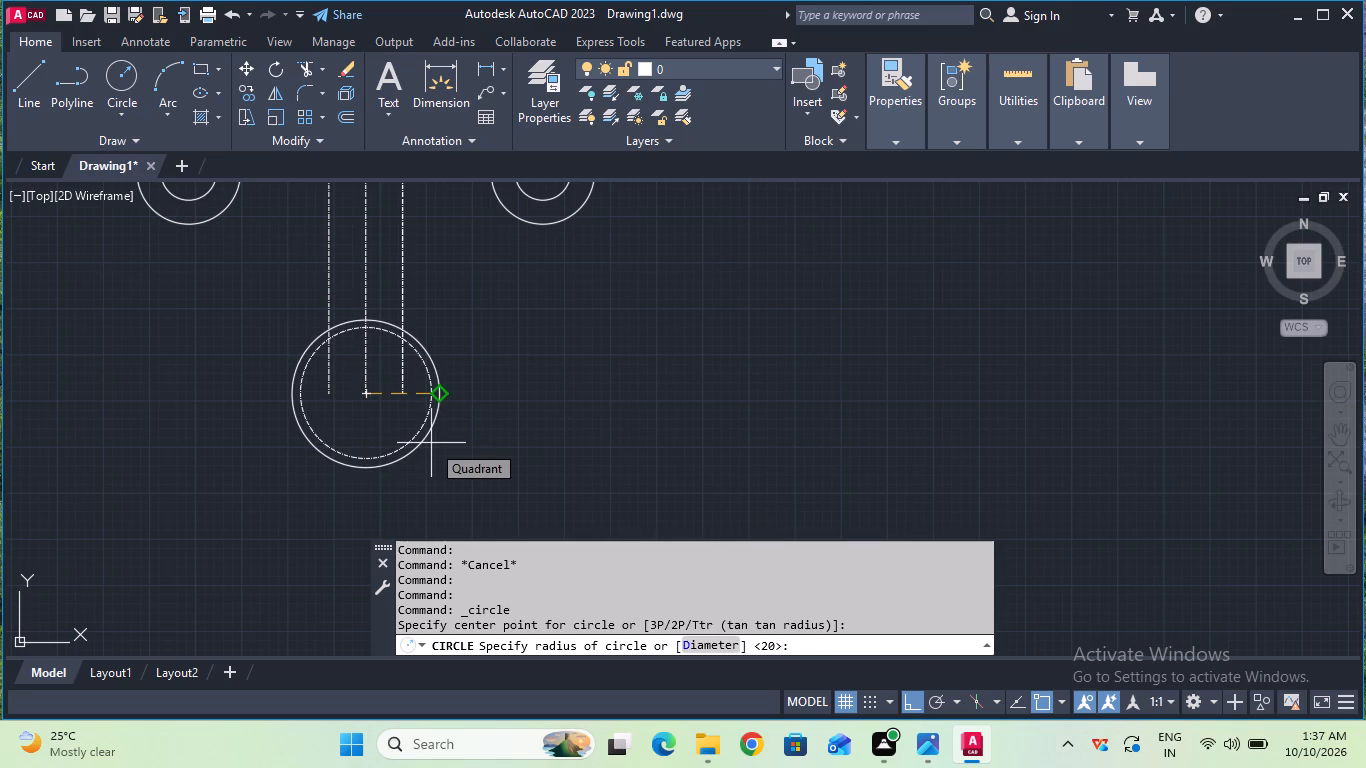
pyautogui.press('3')
pyautogui.press('5')
pyautogui.press('Return')
pyautogui.press('Escape')
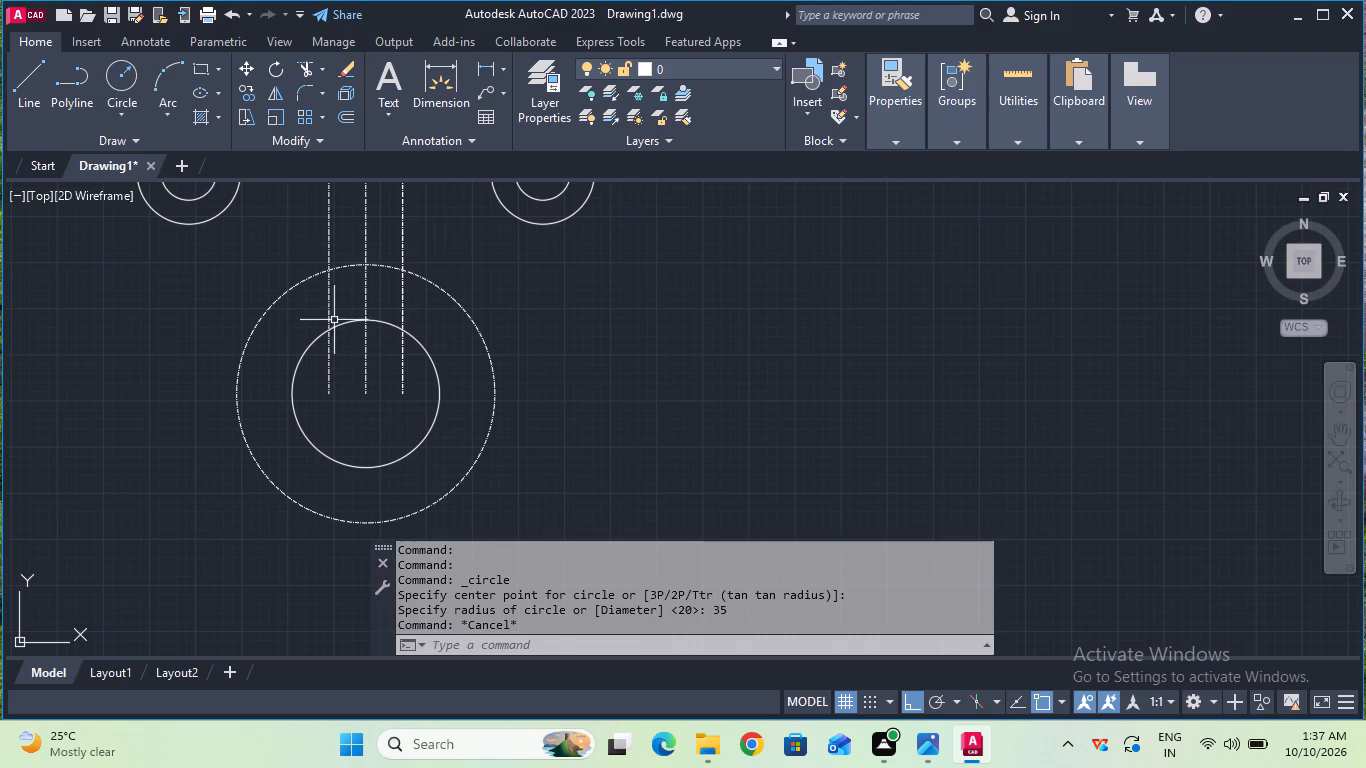
# Trim the portions of both offset lines that lie inside the 35 mm radius circle.
pyautogui.click(299, 64)
pyautogui.moveTo(317, 296); pyautogui.dragTo(330, 292)
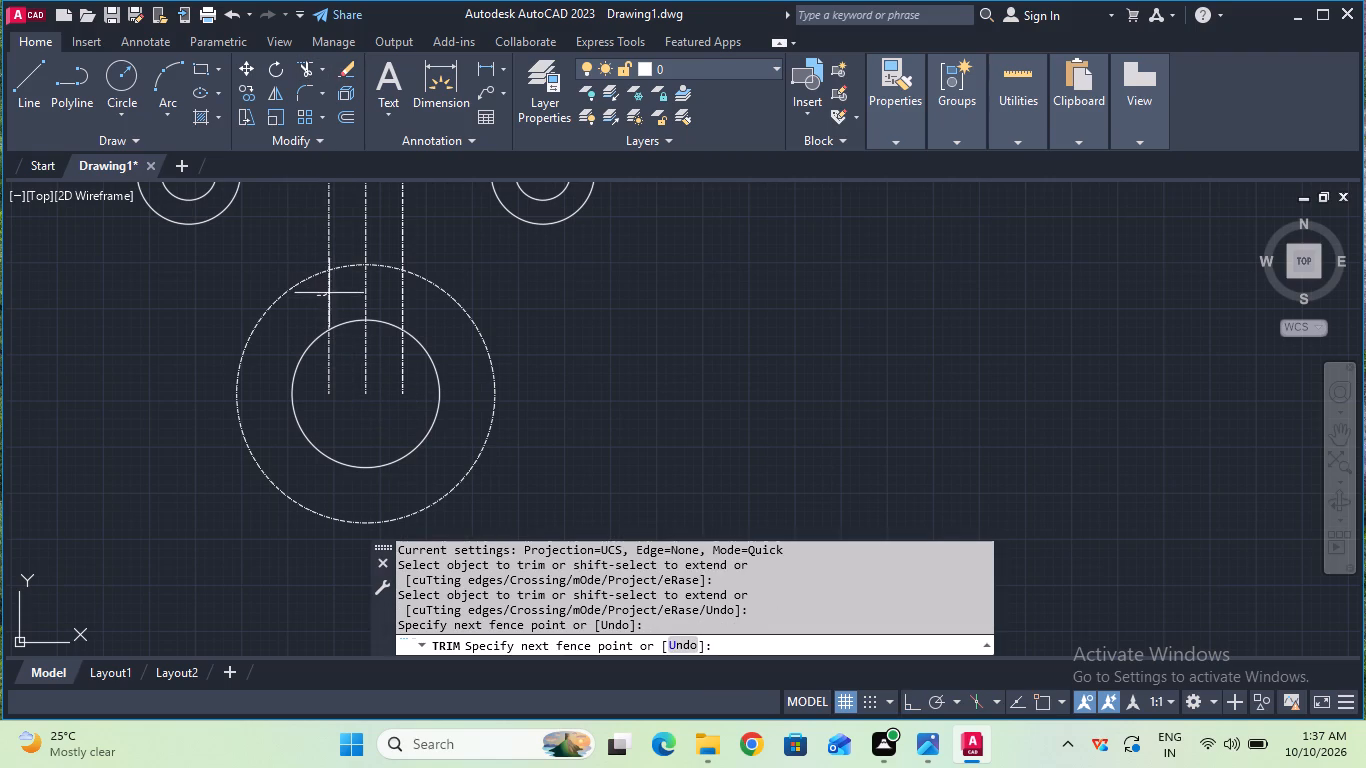
pyautogui.moveTo(330, 292); pyautogui.dragTo(332, 291)
pyautogui.moveTo(320, 363); pyautogui.dragTo(351, 359)
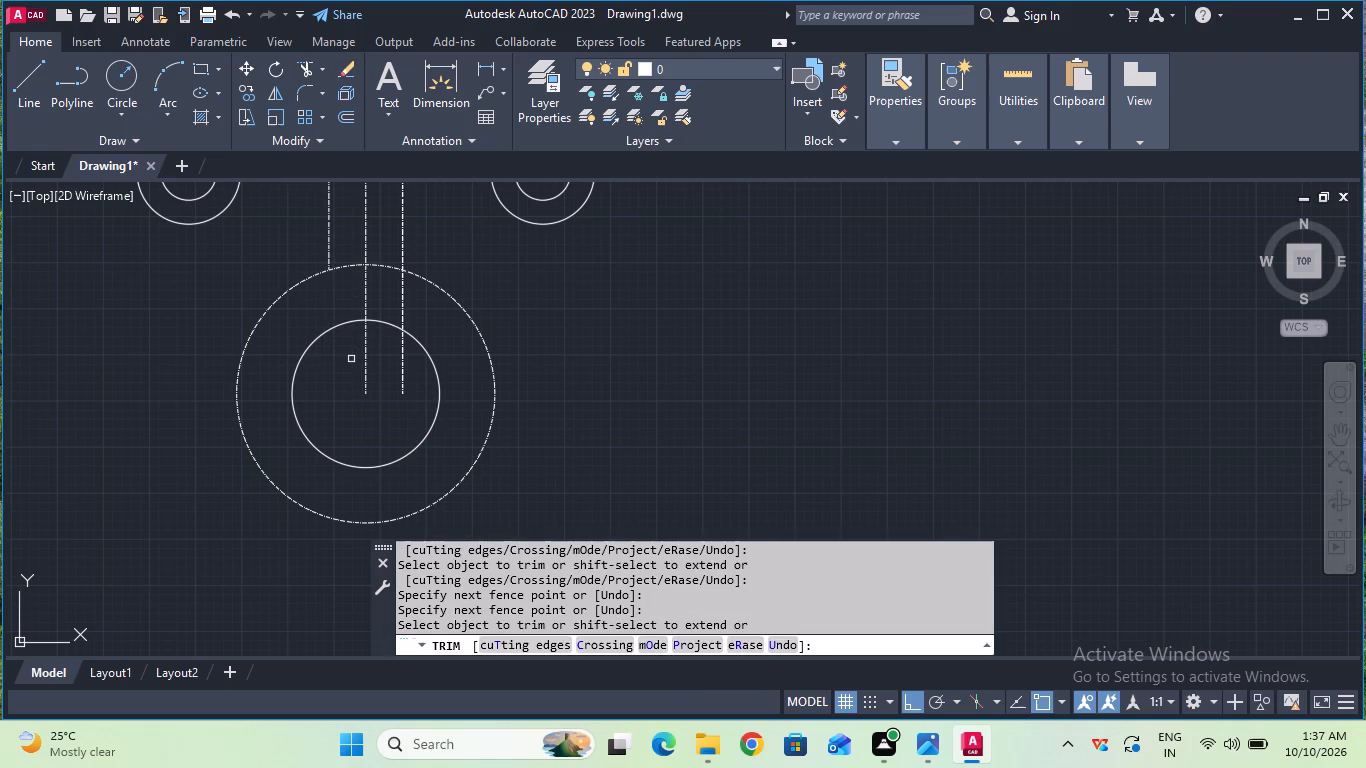
pyautogui.moveTo(411, 371); pyautogui.dragTo(402, 379)
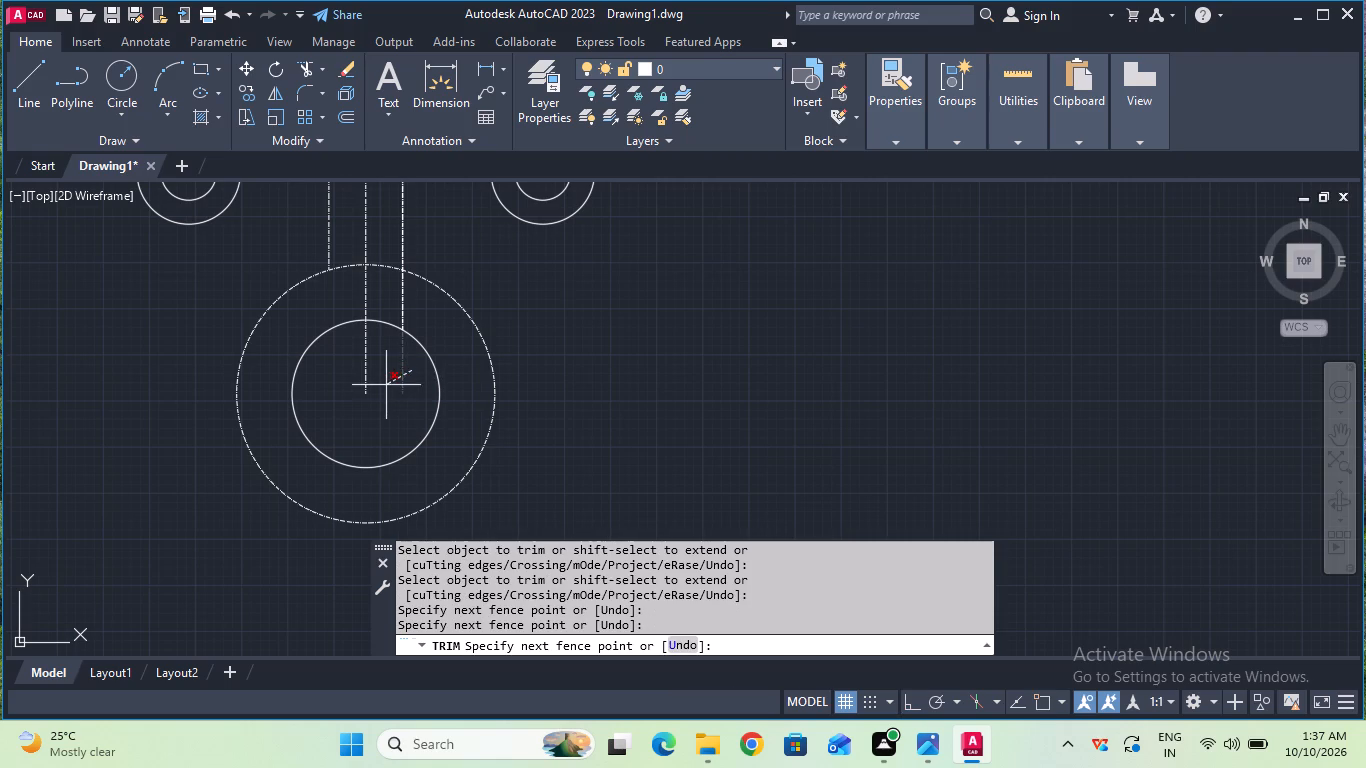
pyautogui.click(386, 385)
pyautogui.click(402, 300)
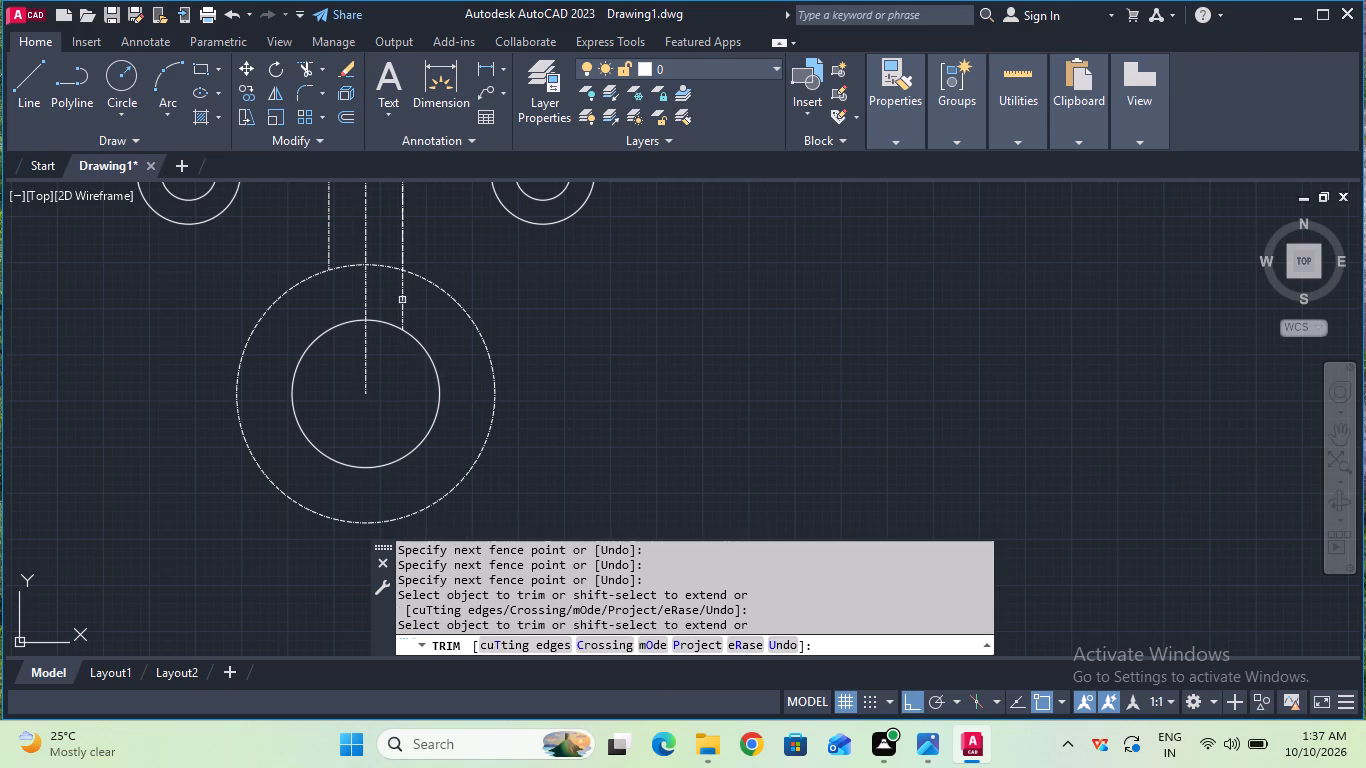
pyautogui.click(403, 299)
pyautogui.press('Escape')
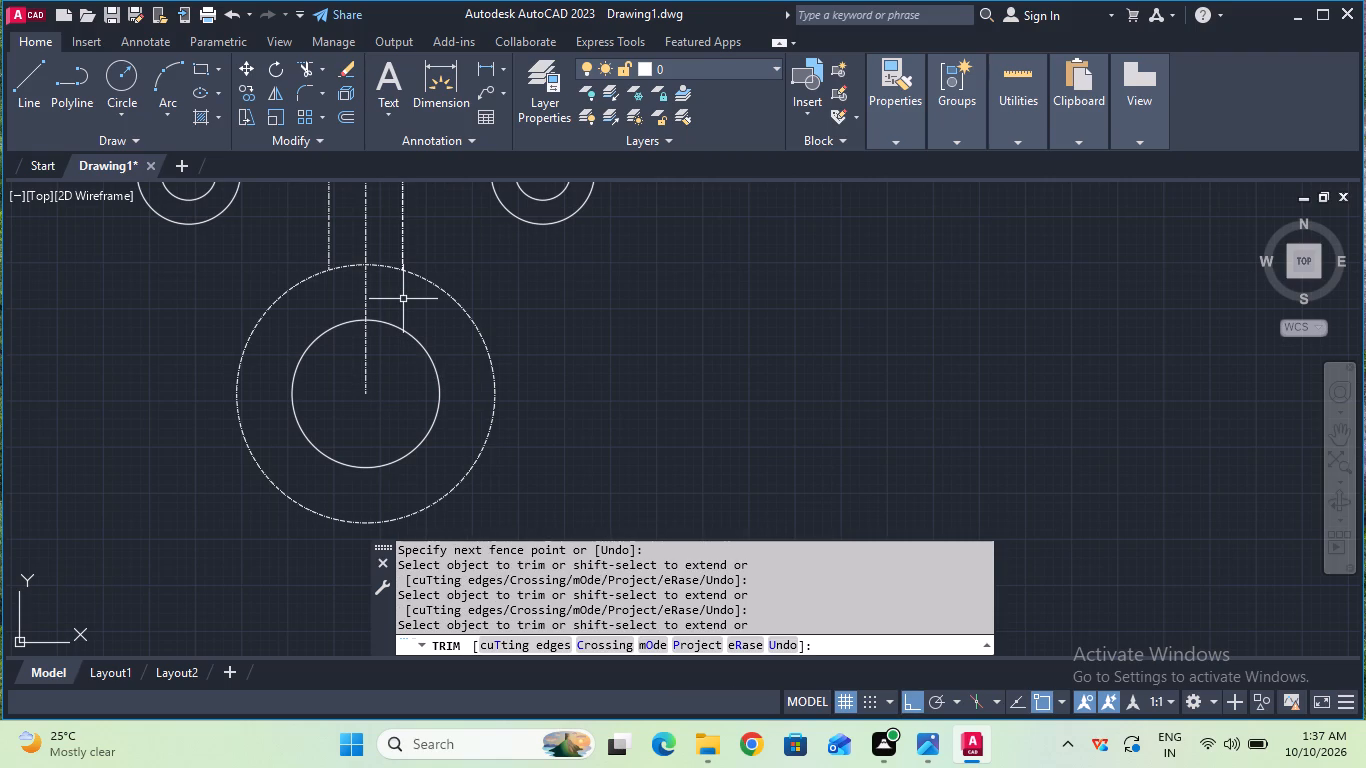
# Extend both vertical offset lines down to the 20 mm radius lower circle.
pyautogui.scroll(-1, 445, 301)
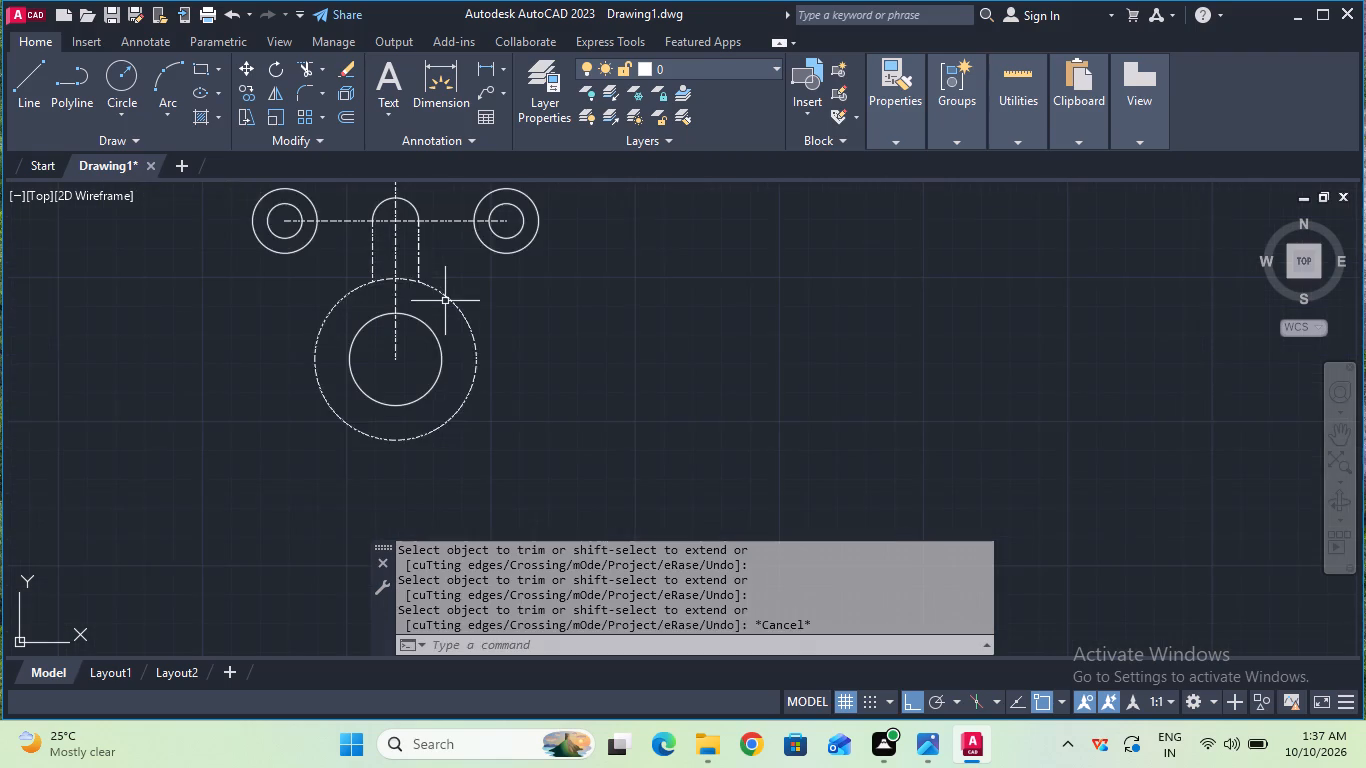
pyautogui.scroll(-1, 445, 301)
pyautogui.scroll(1, 445, 301)
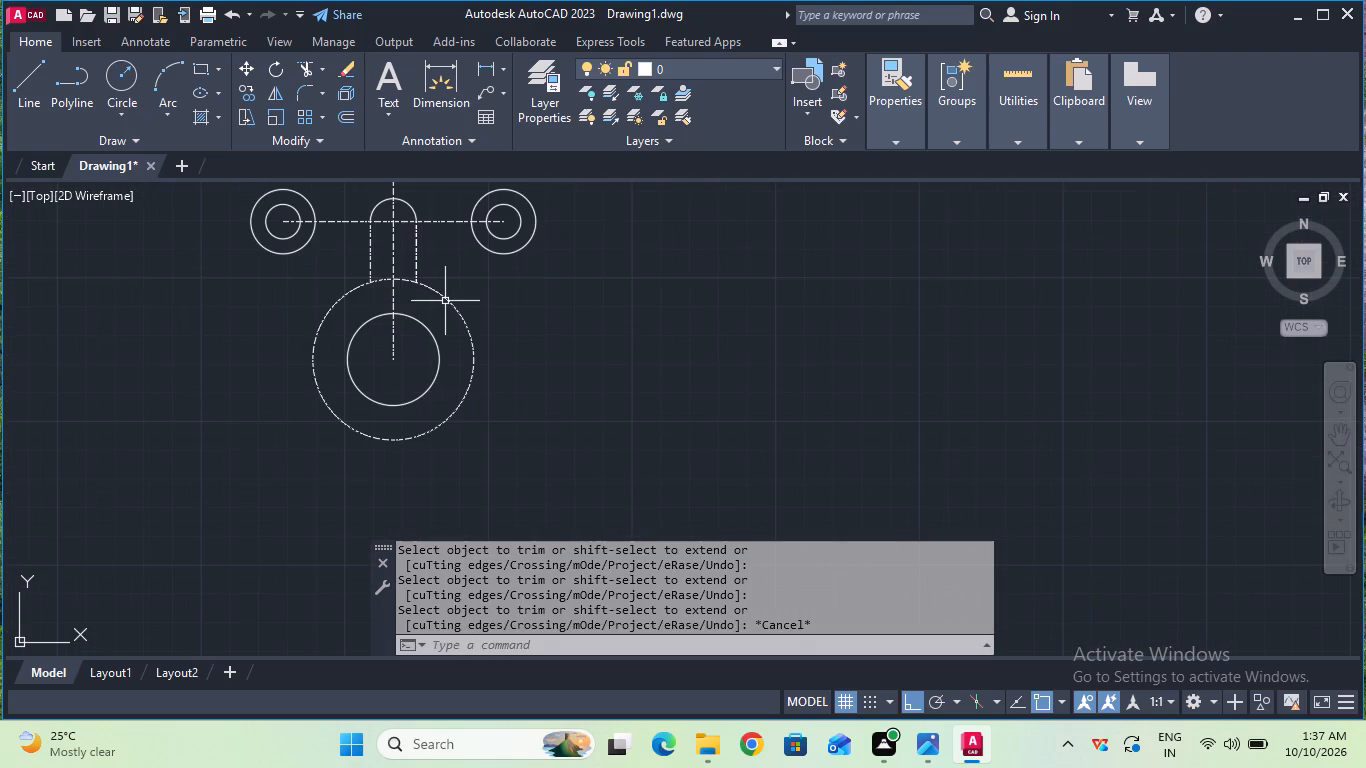
pyautogui.click(323, 72)
pyautogui.click(333, 136)
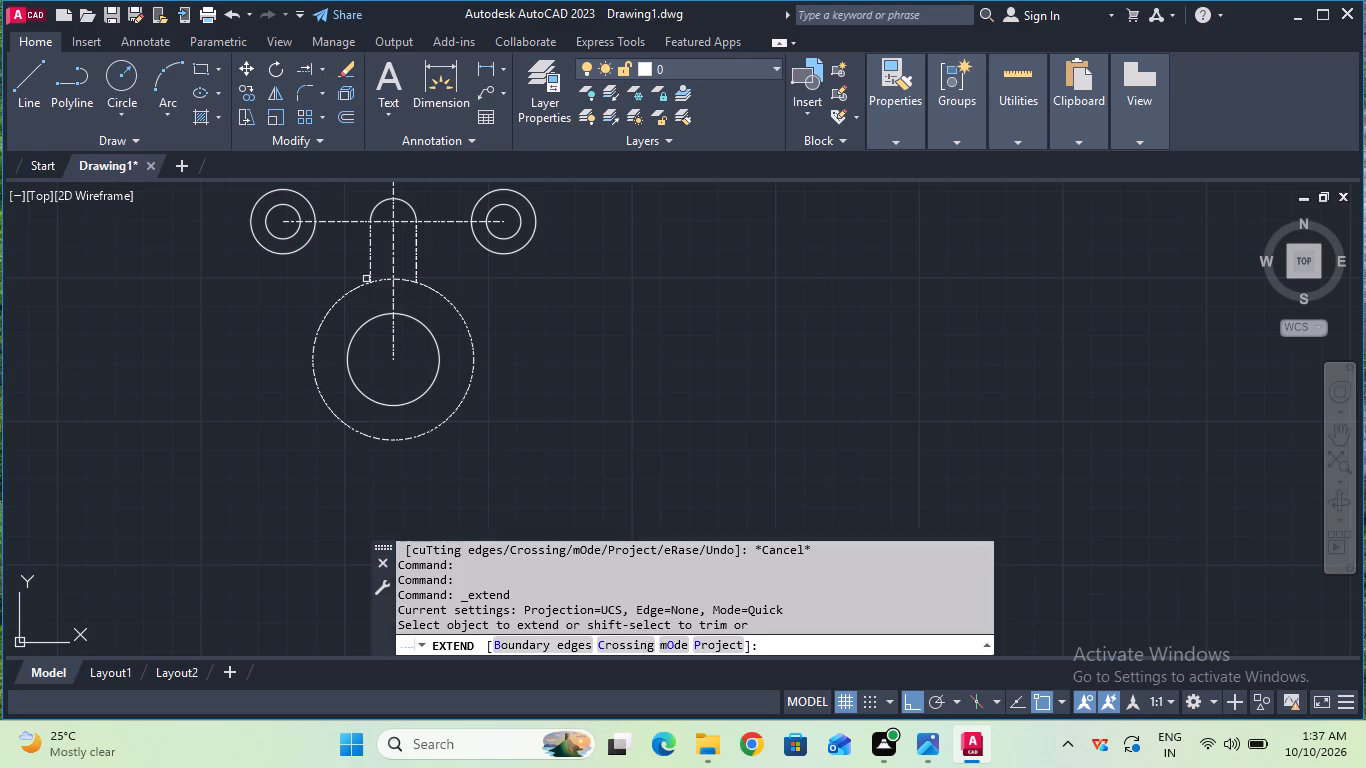
pyautogui.click(371, 264)
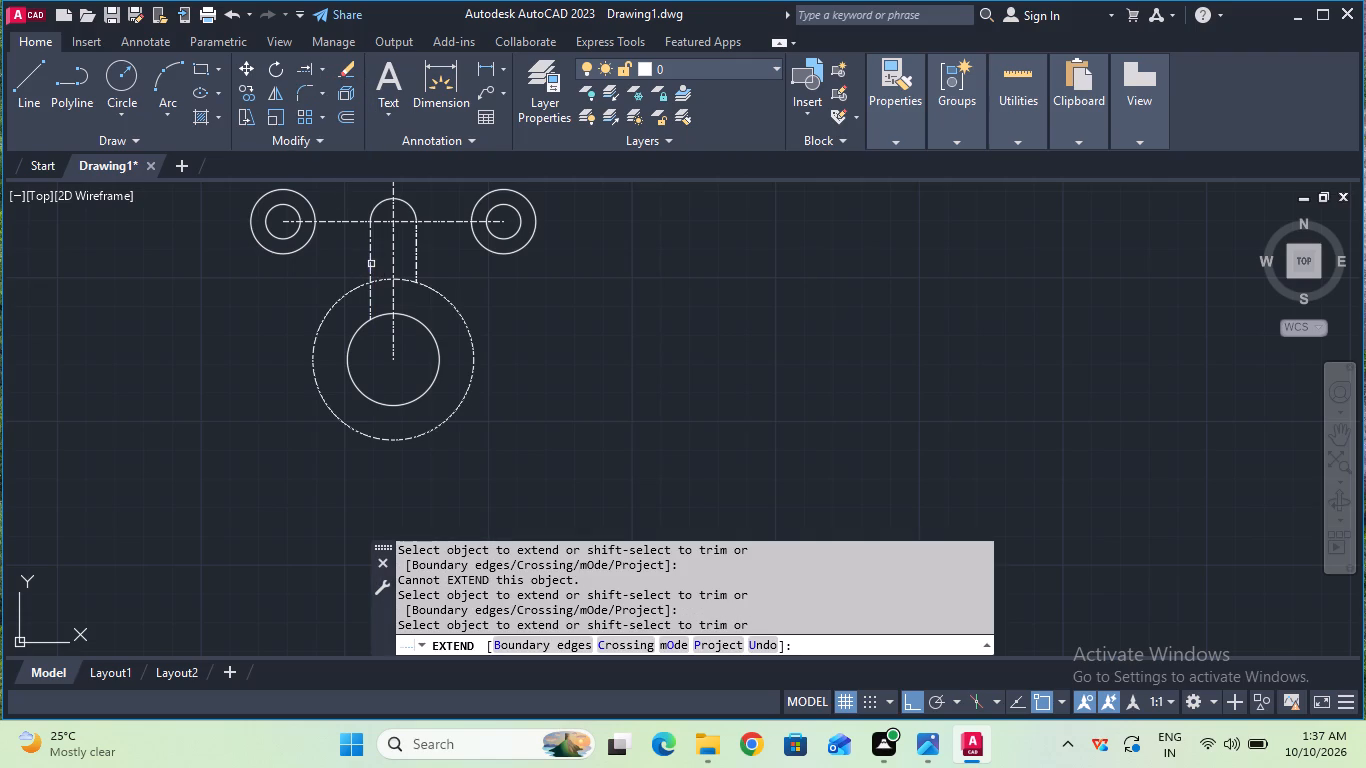
pyautogui.click(418, 262)
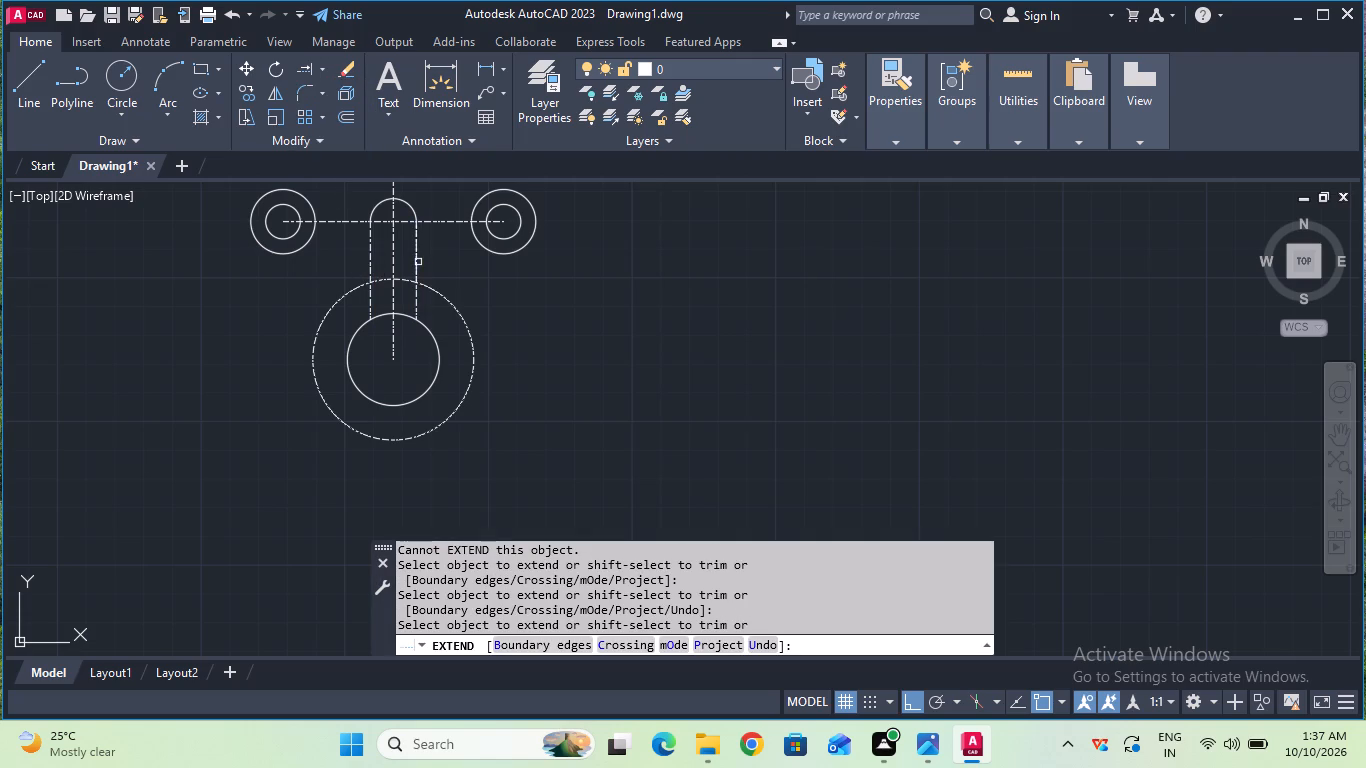
pyautogui.press('Escape')
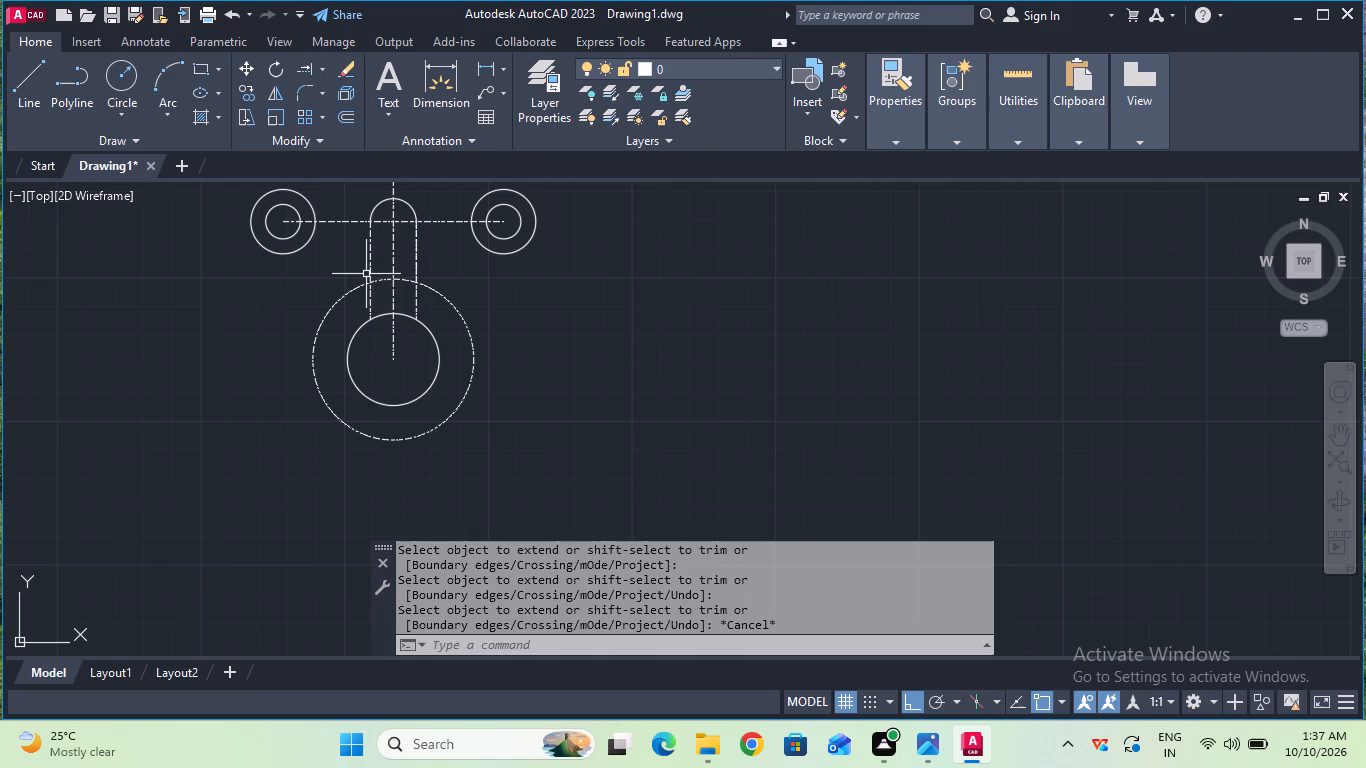
# Change the linetype of both vertical slot side lines to a solid line.
pyautogui.click(368, 273)
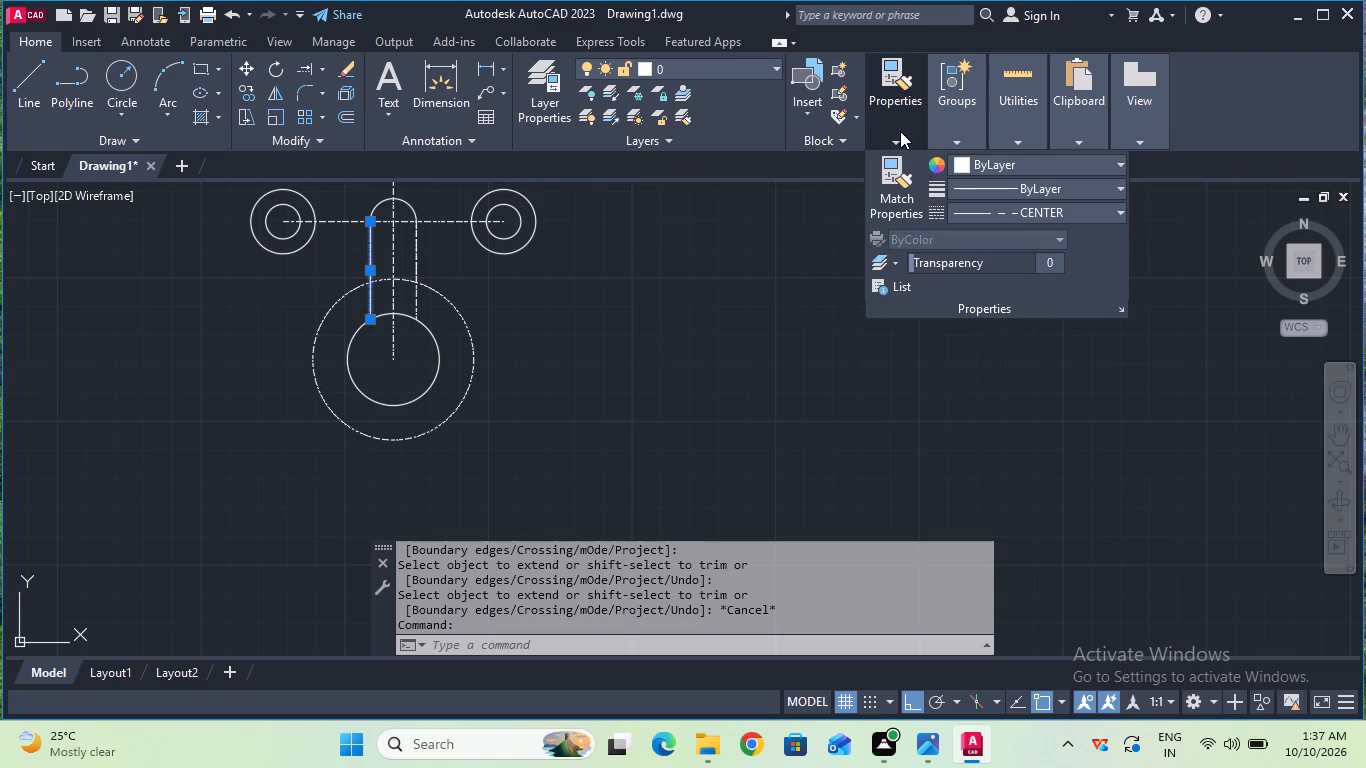
pyautogui.click(977, 204)
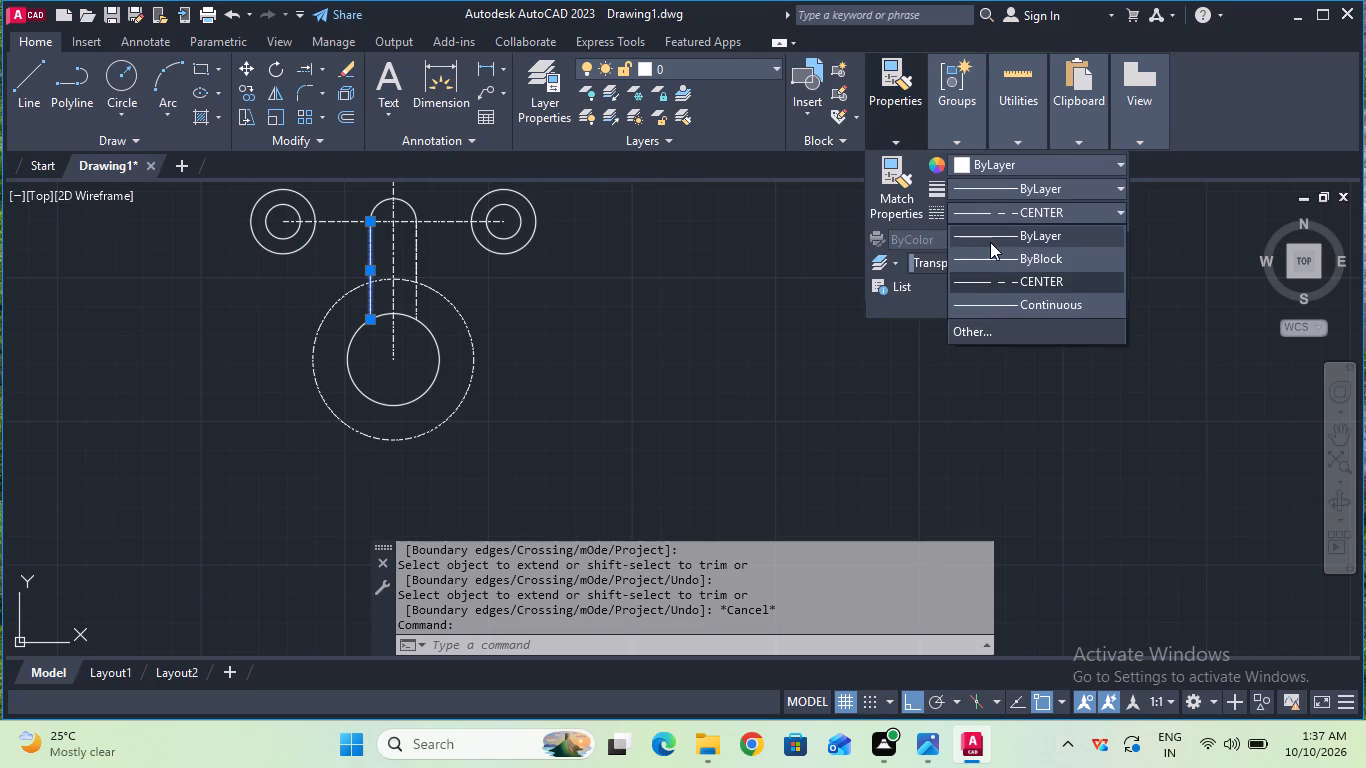
pyautogui.click(991, 246)
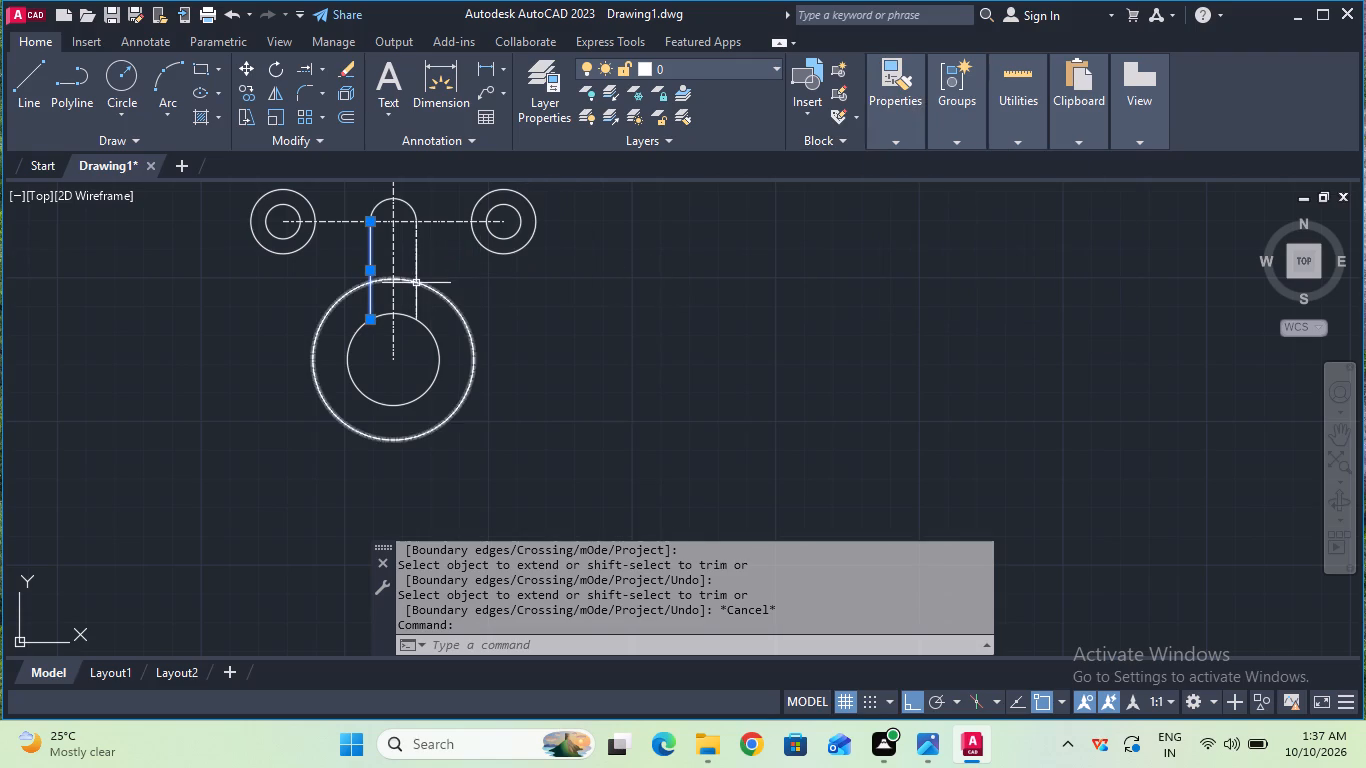
pyautogui.click(418, 268)
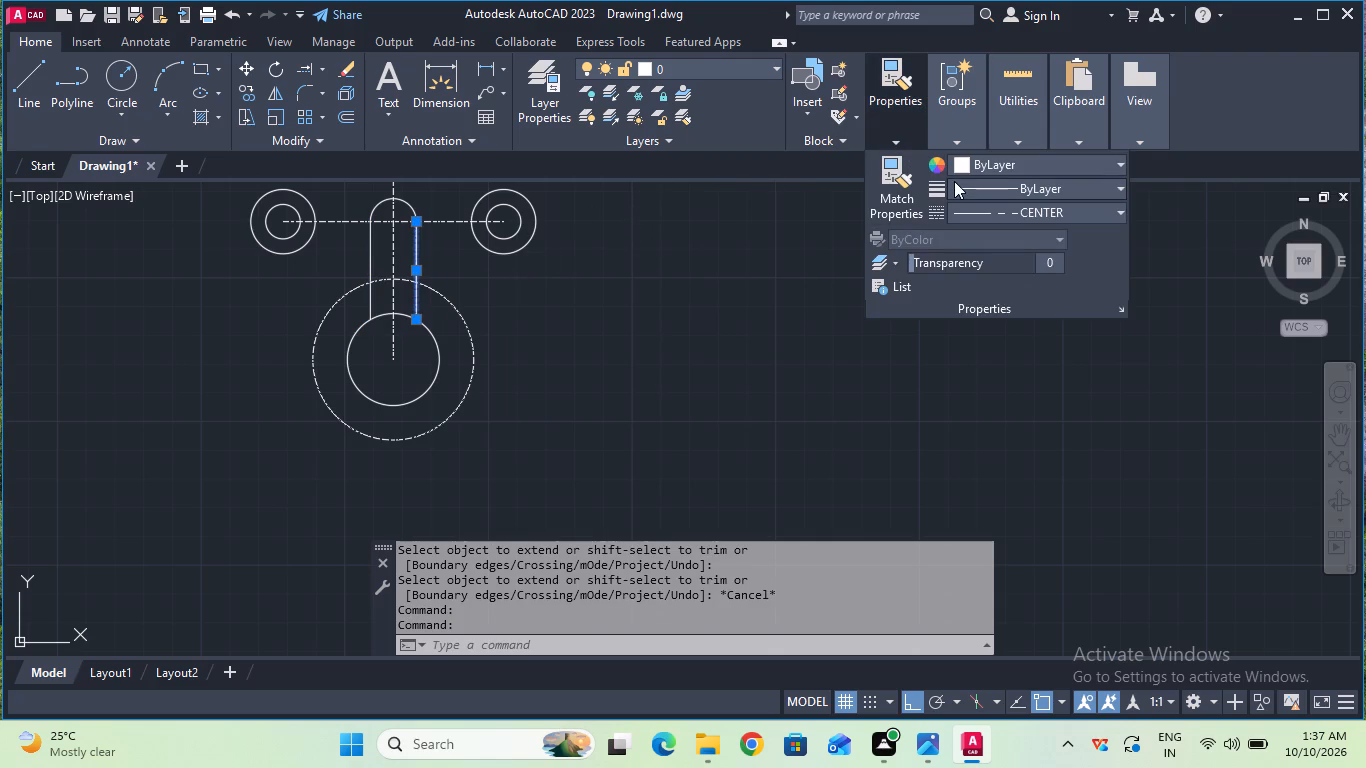
pyautogui.click(975, 212)
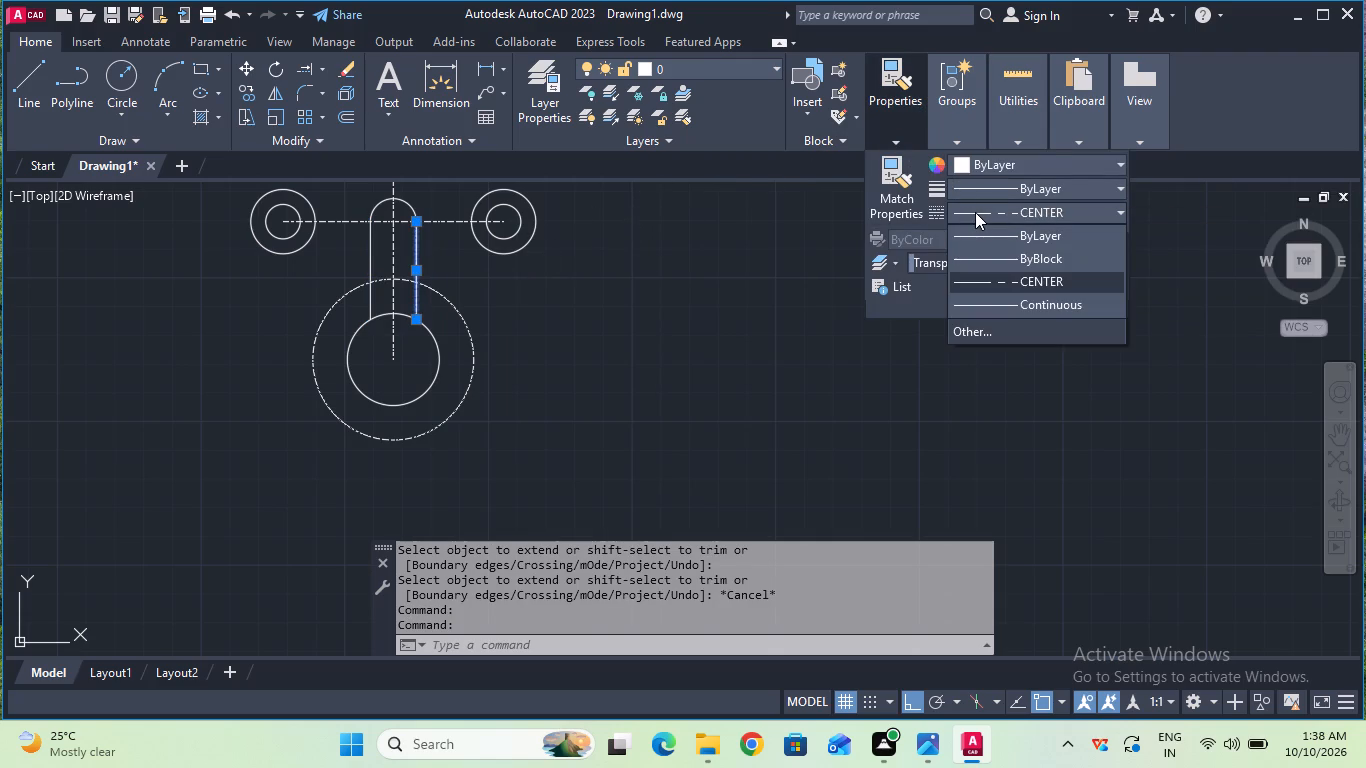
pyautogui.click(979, 232)
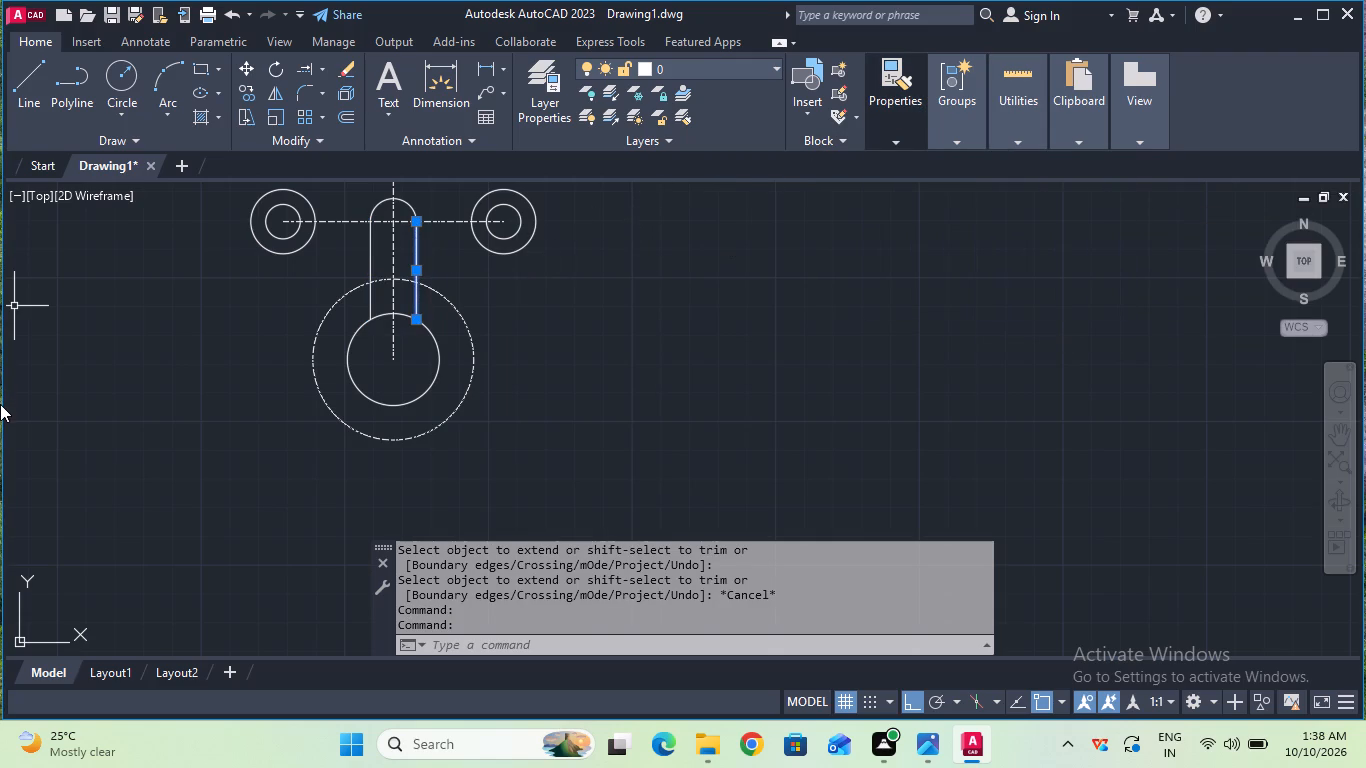
pyautogui.scroll(1, 383, 352)
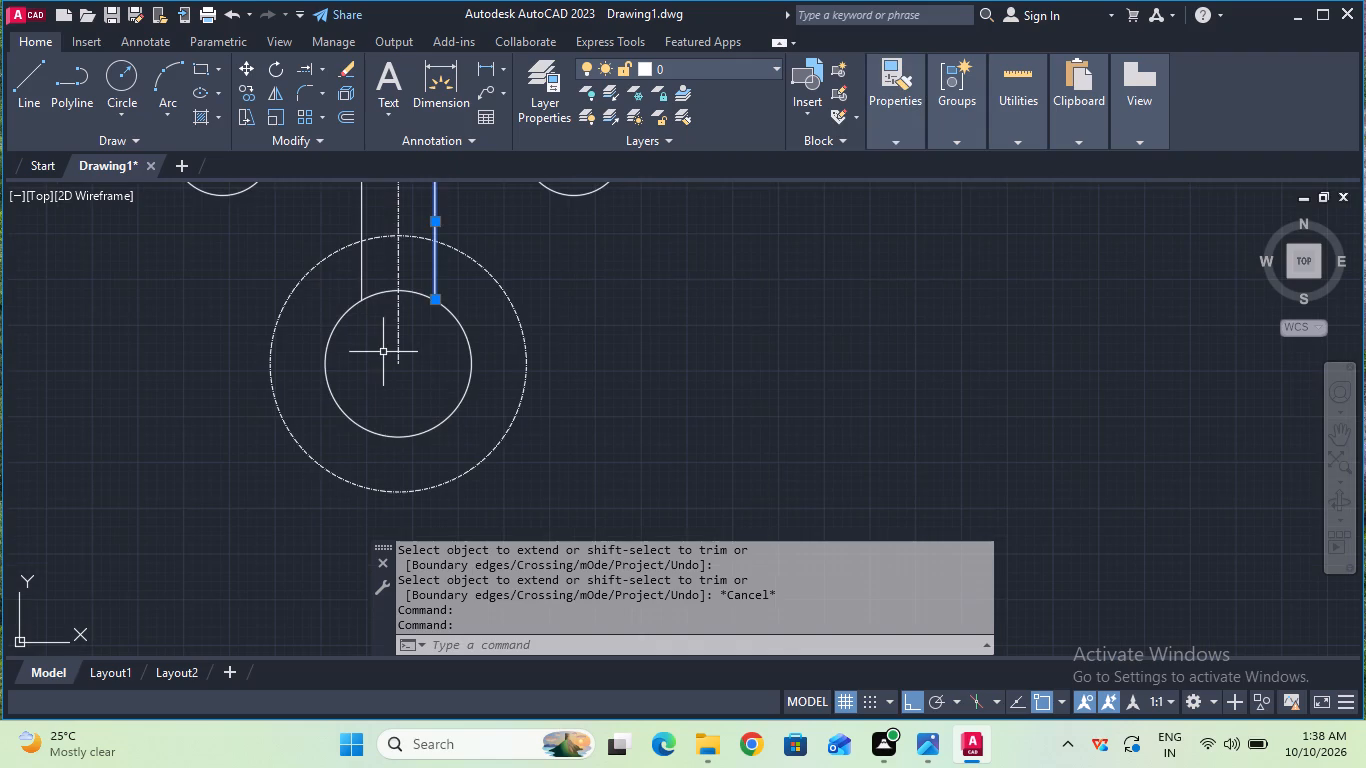
pyautogui.press('Escape')
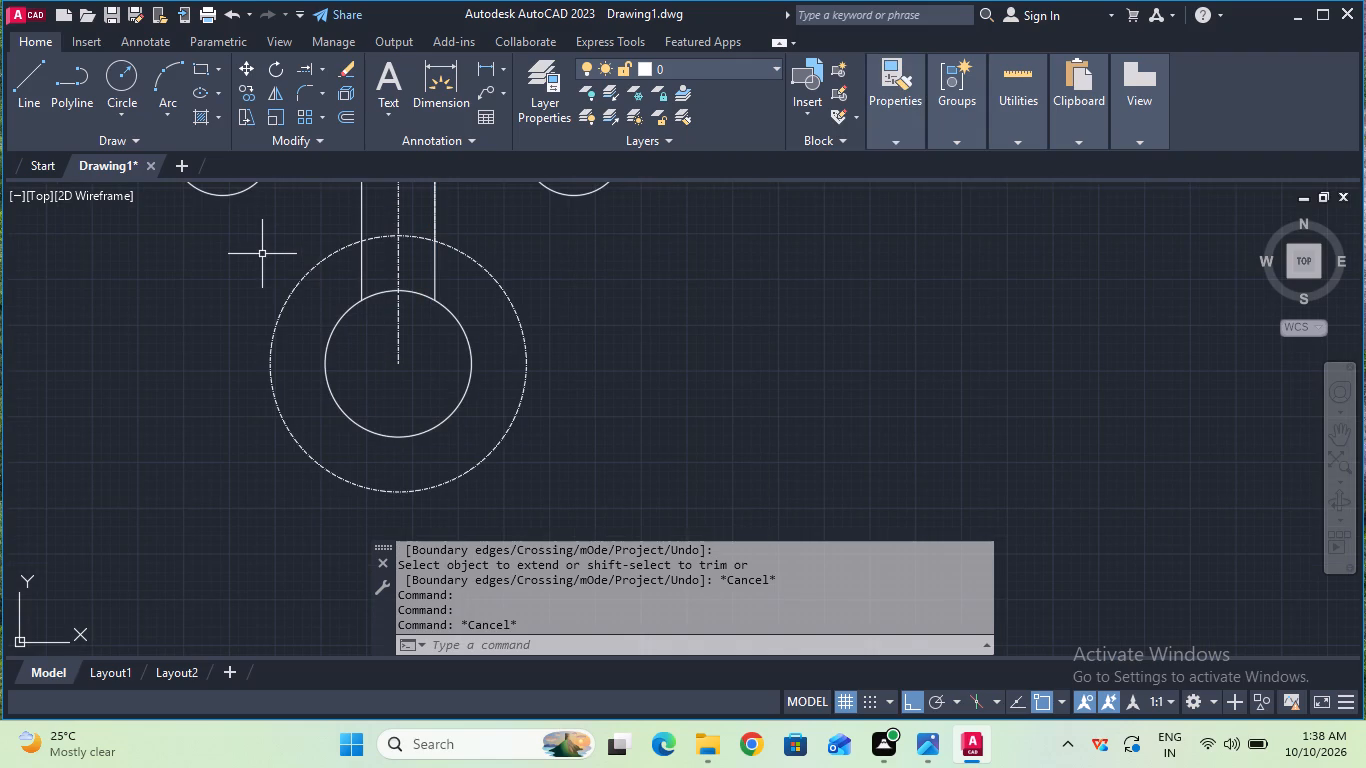
# Fillet both slot side lines into the 20 mm radius lower circle with a radius of 5 mm.
pyautogui.click(296, 101)
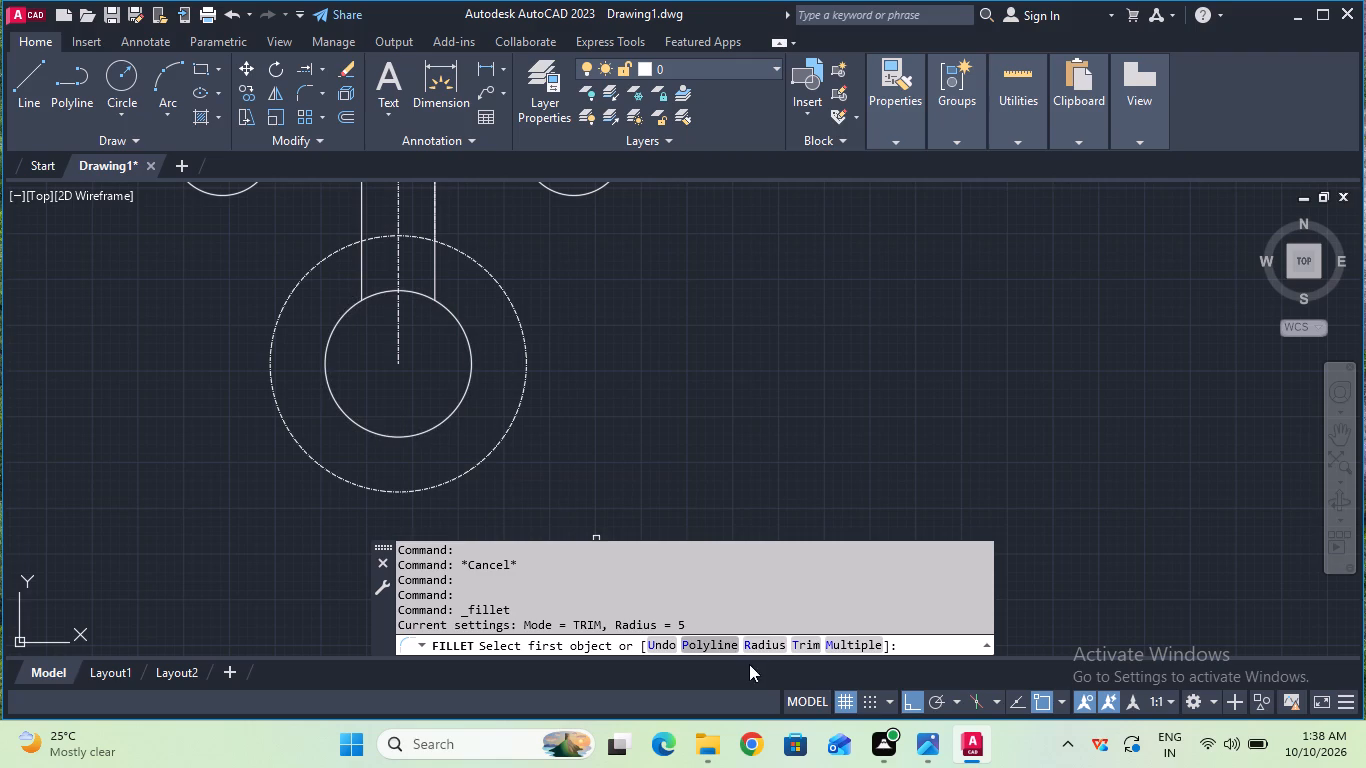
pyautogui.click(779, 637)
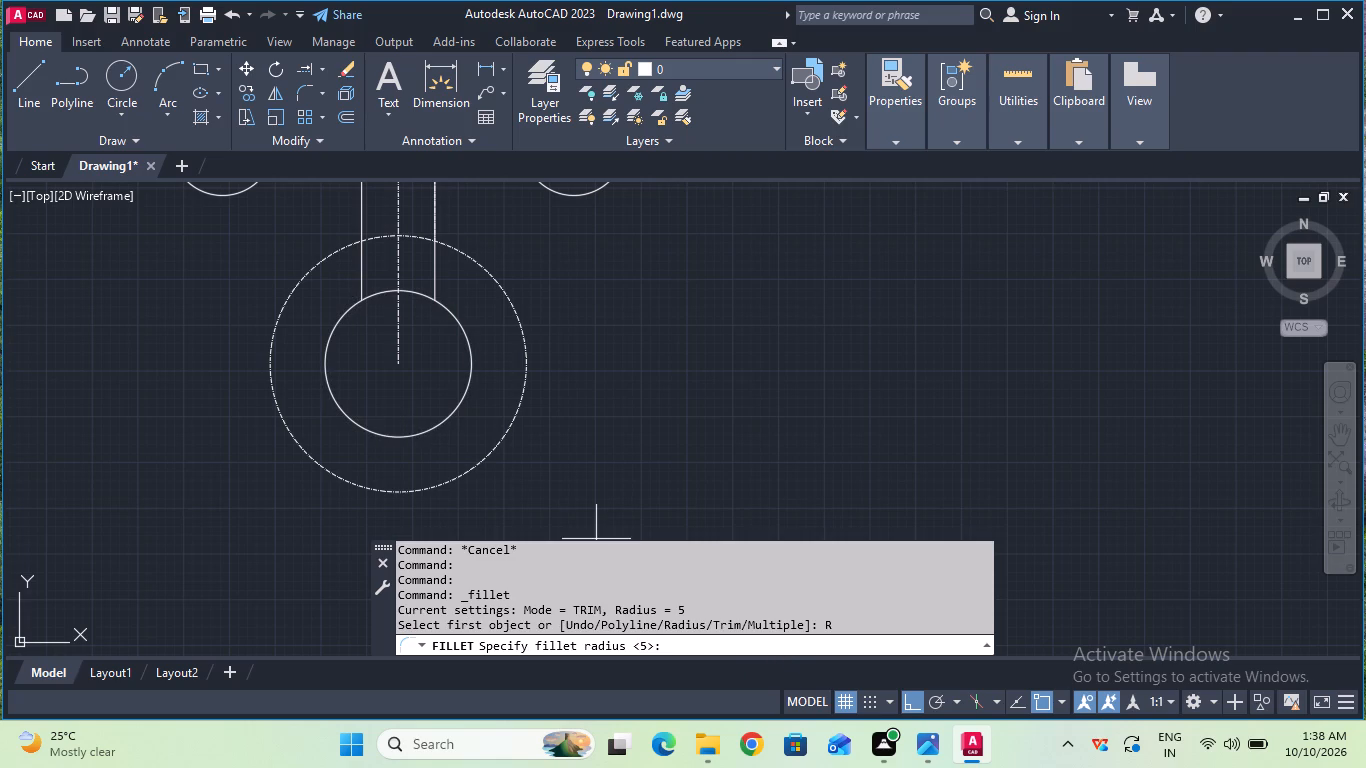
pyautogui.press('5')
pyautogui.press('Return')
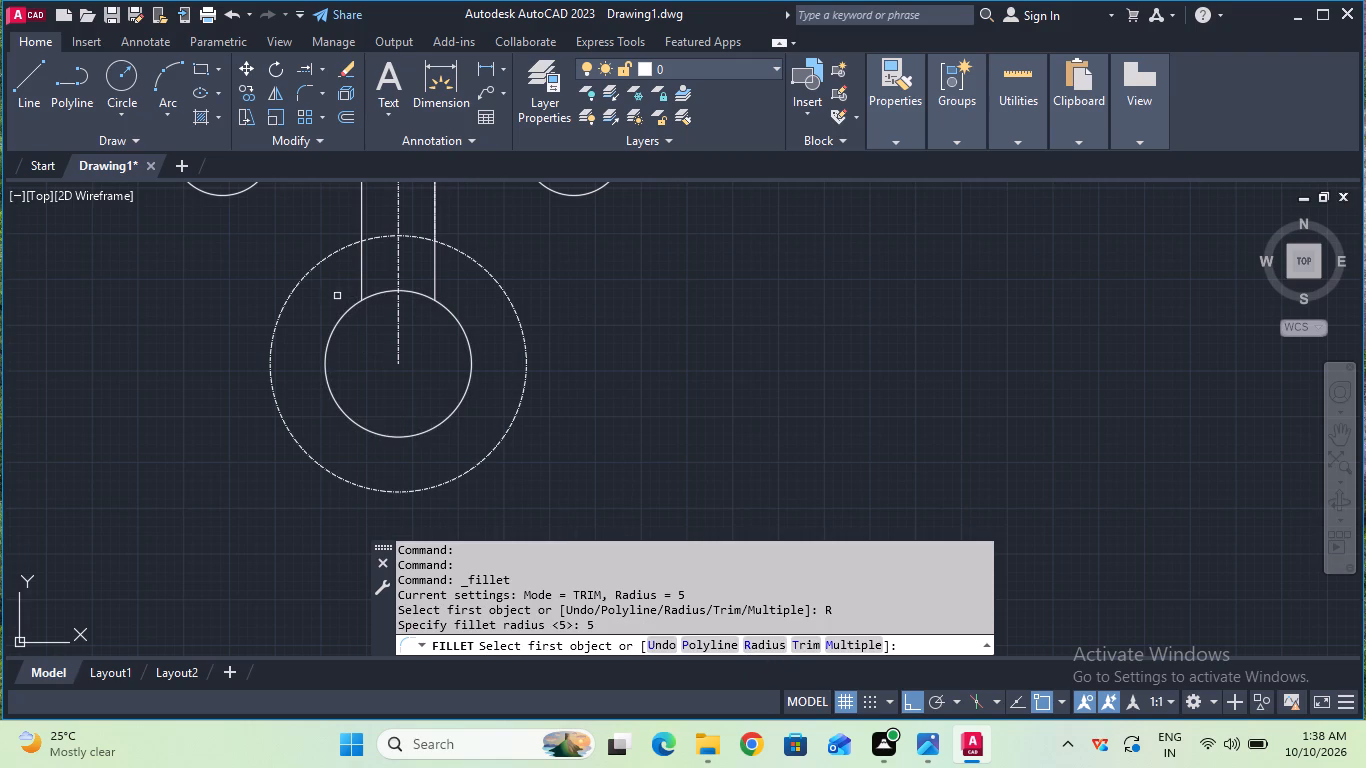
pyautogui.click(361, 287)
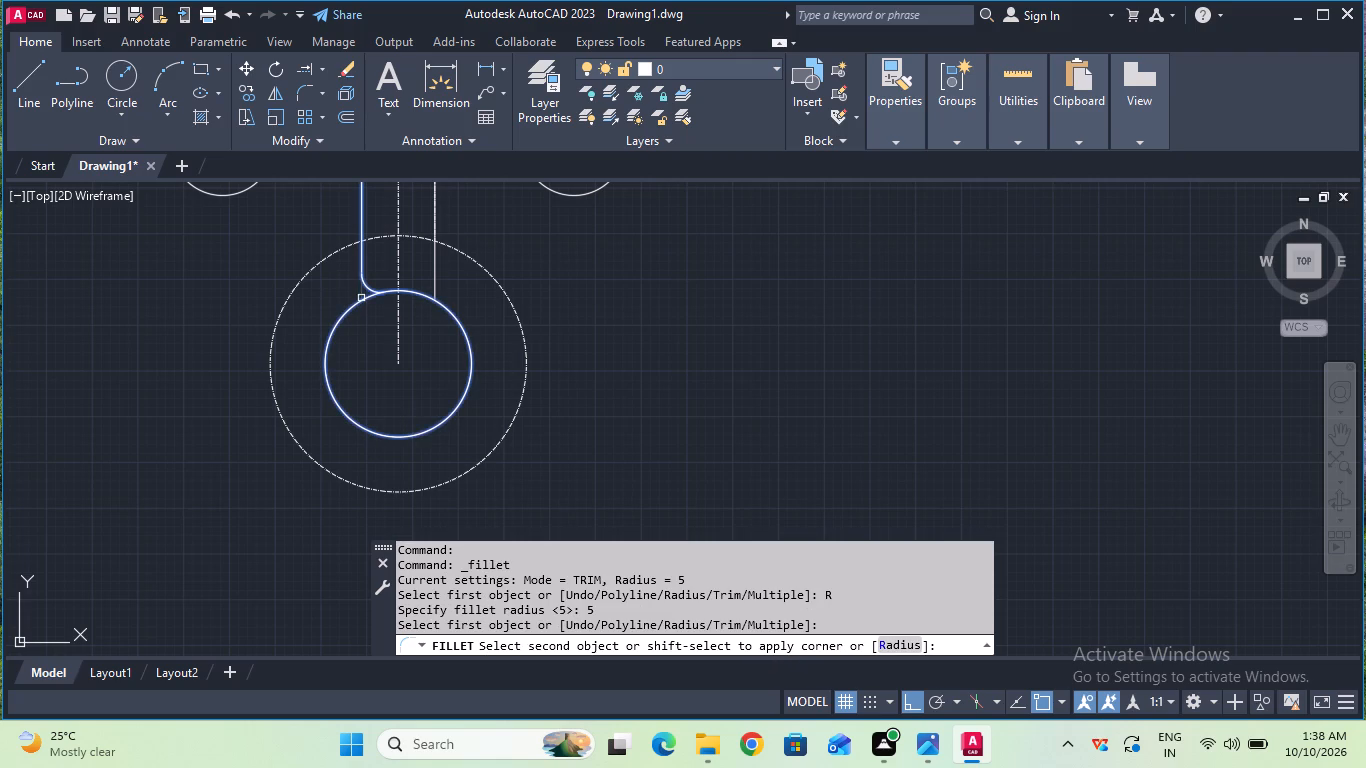
pyautogui.click(359, 306)
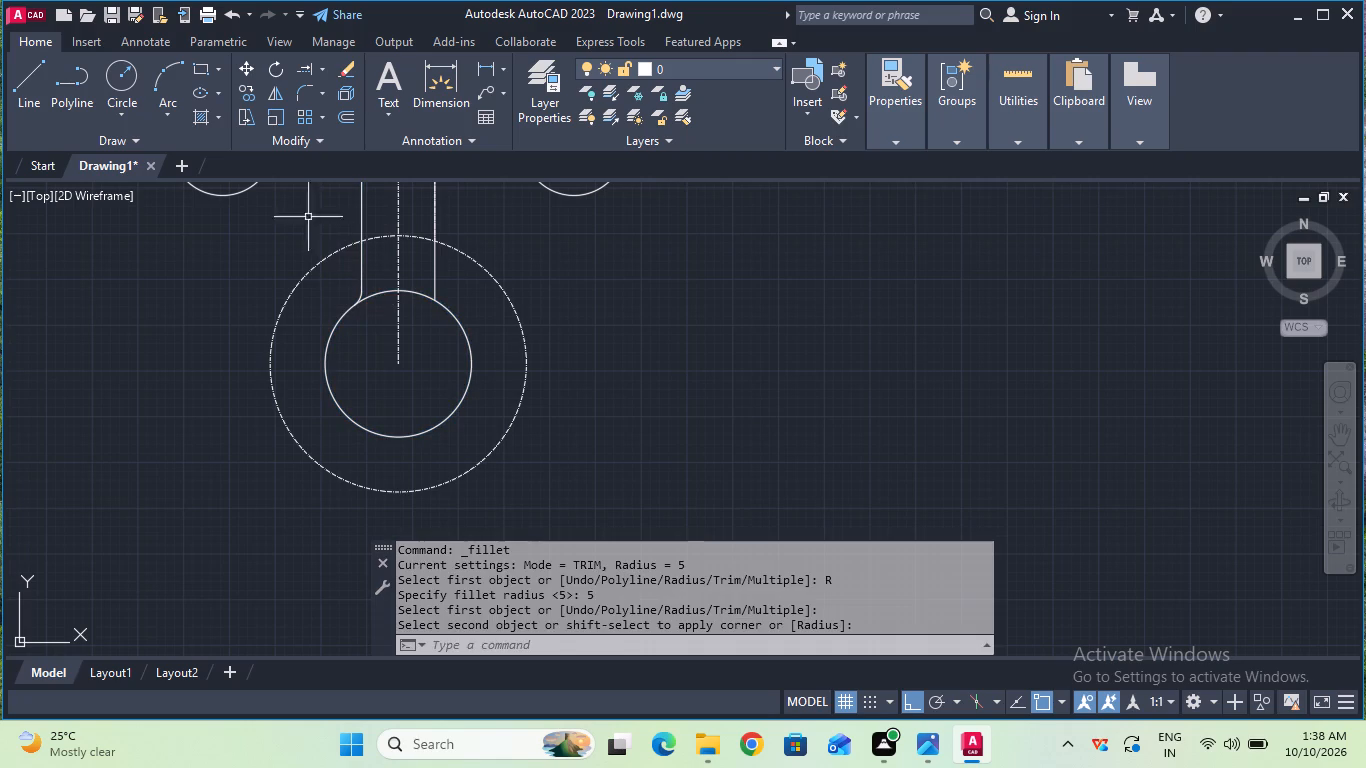
pyautogui.click(298, 93)
pyautogui.click(437, 288)
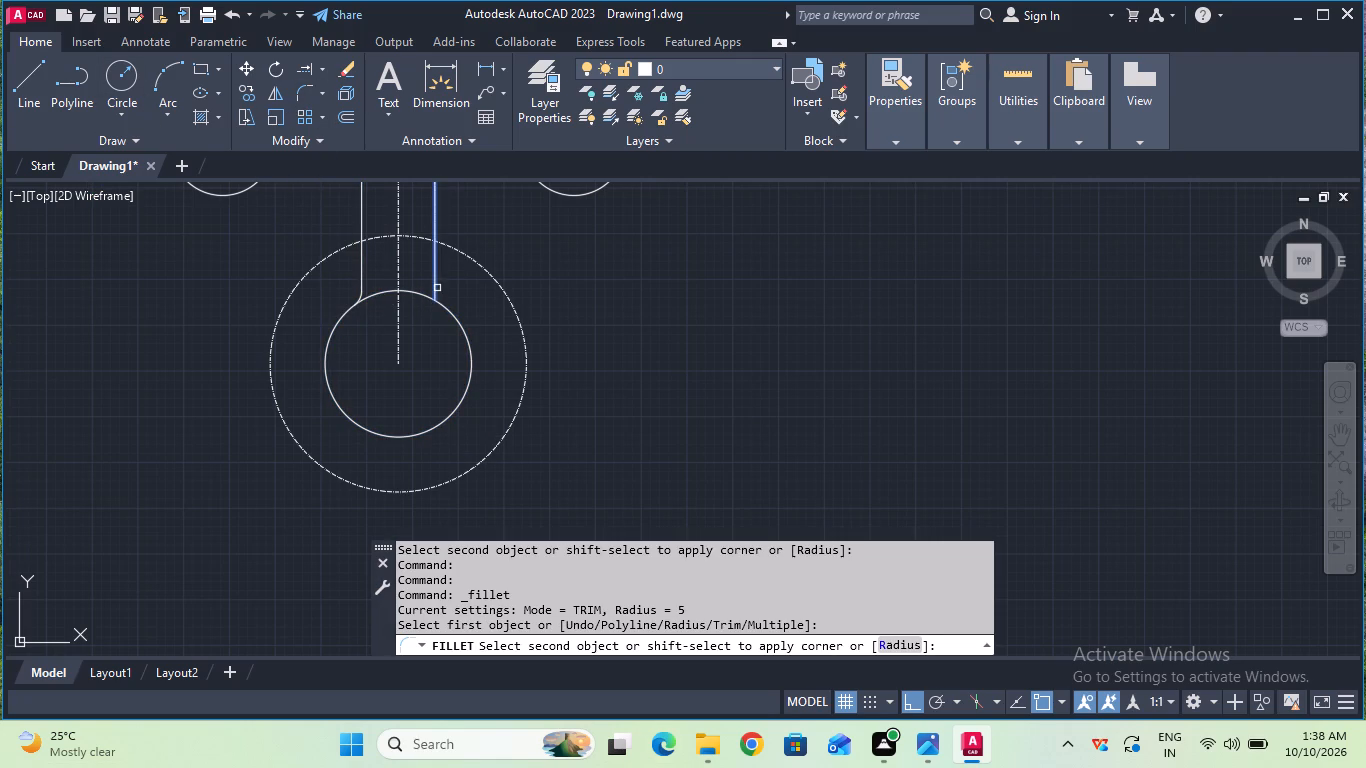
pyautogui.click(441, 303)
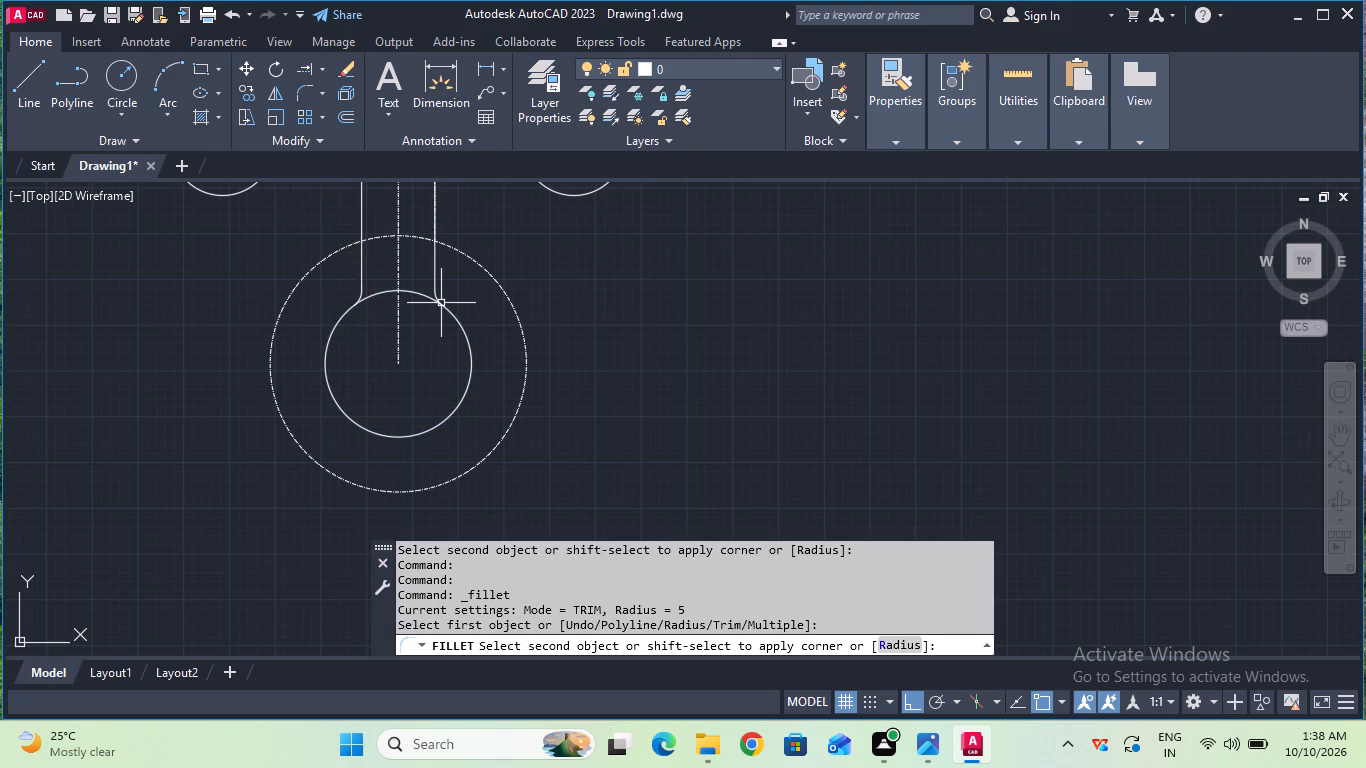
pyautogui.press('Escape')
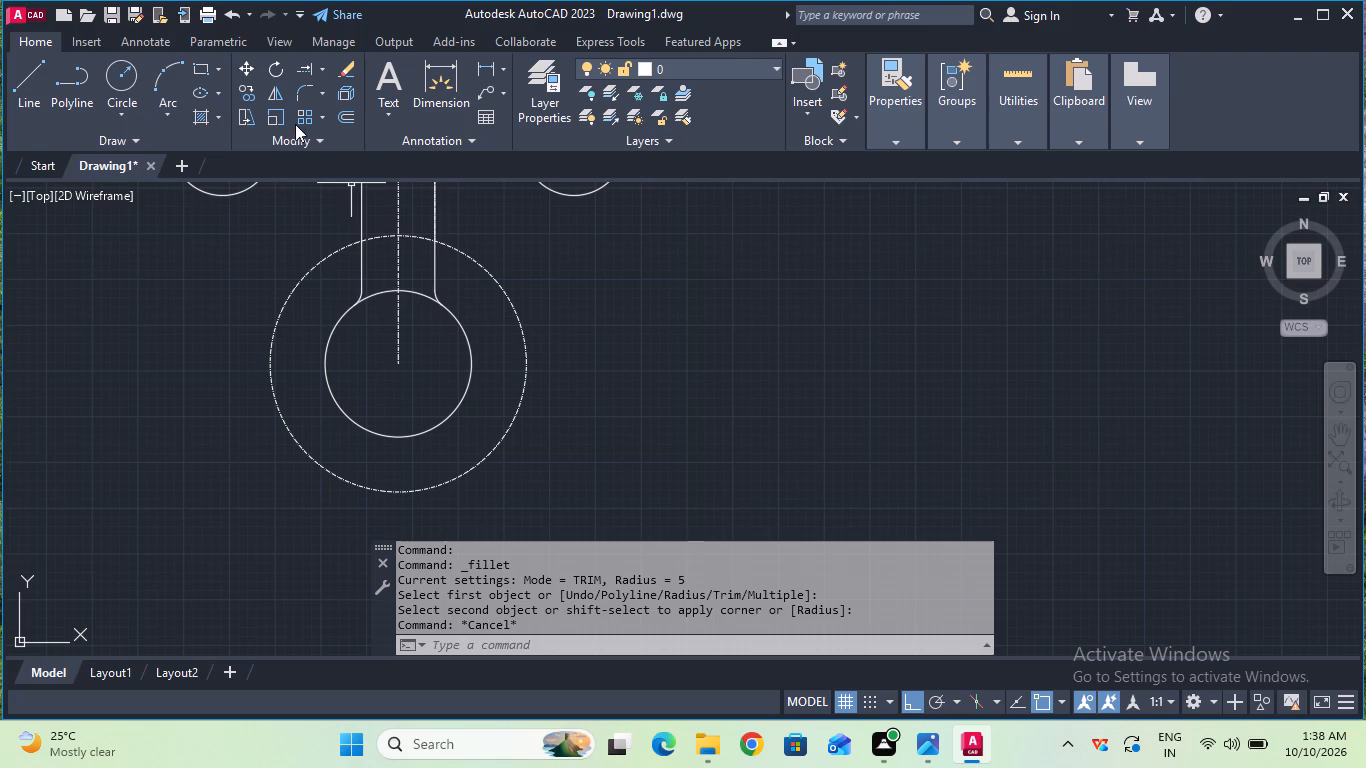
# Trim away the upper arc of the 20 mm radius circle between the two fillets.
pyautogui.click(323, 61)
pyautogui.click(319, 112)
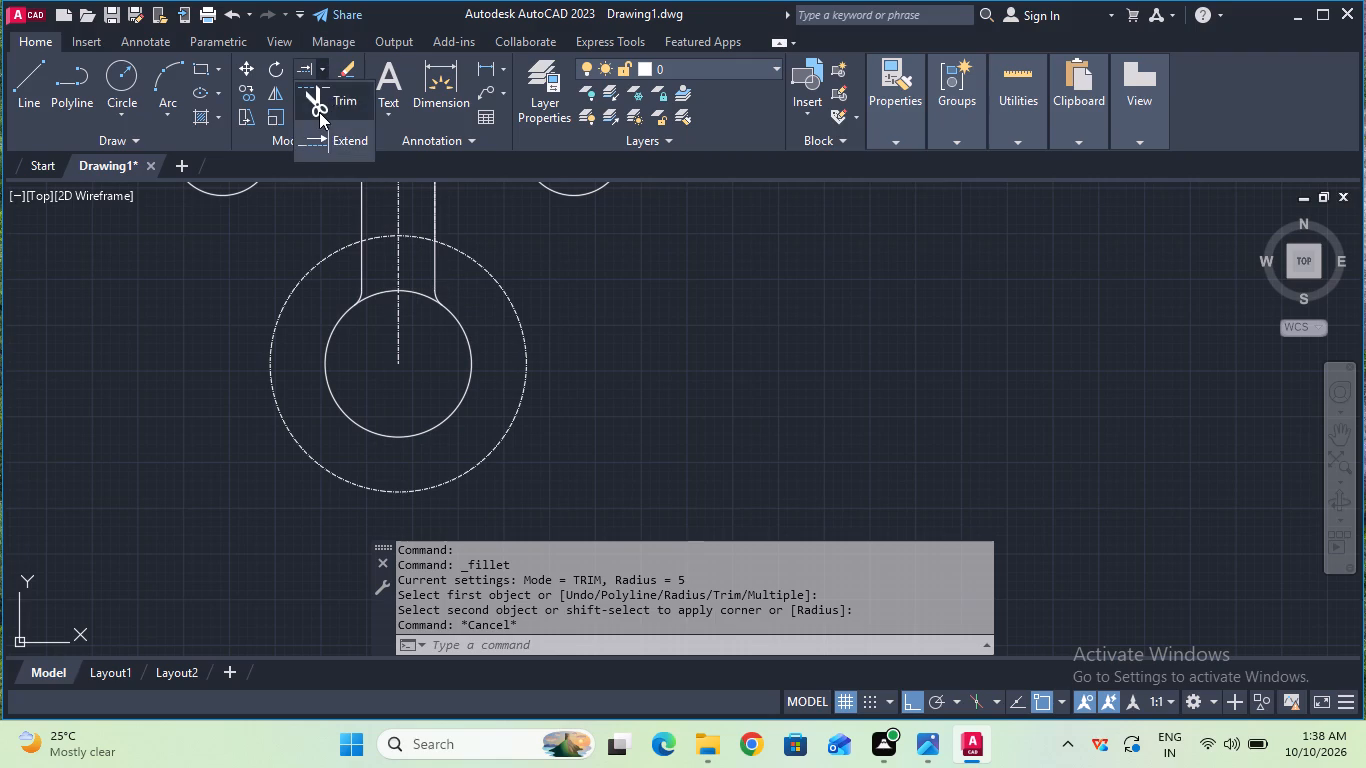
pyautogui.click(375, 293)
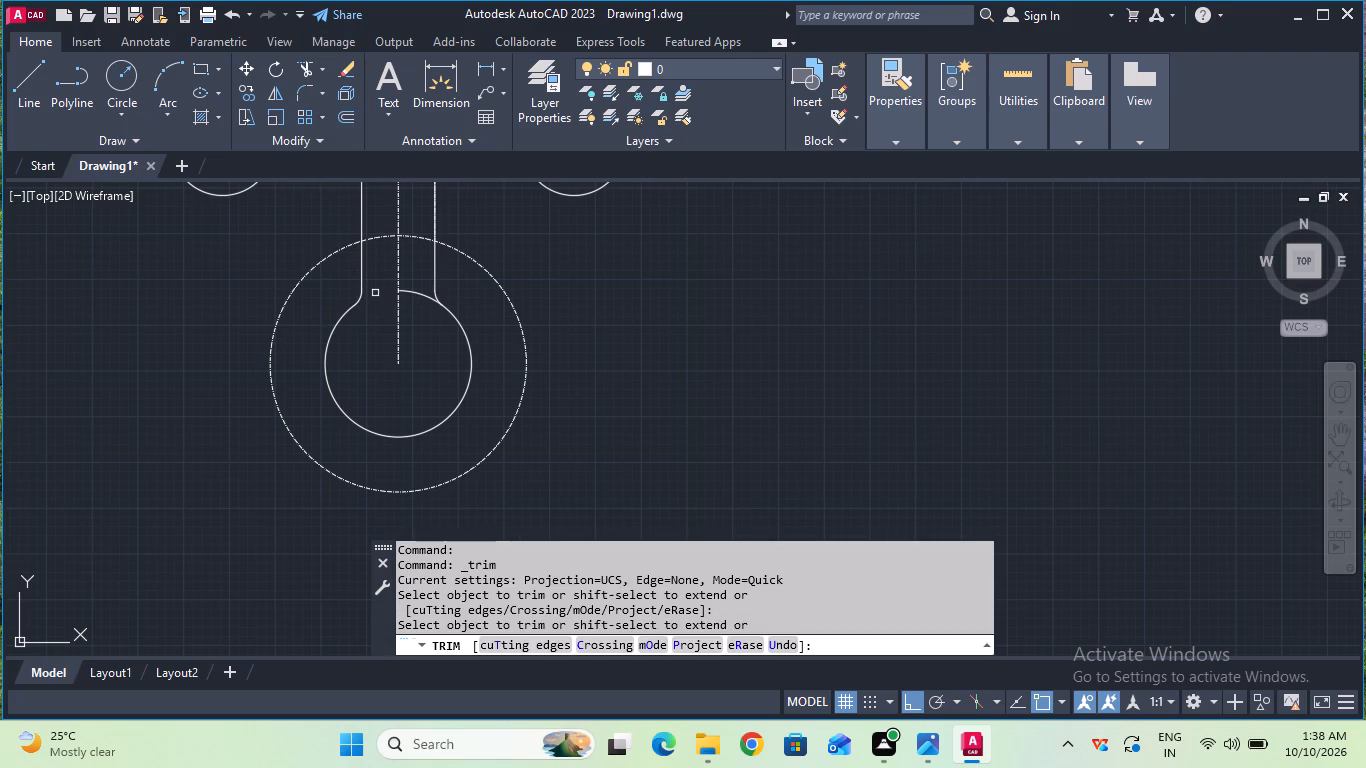
pyautogui.click(421, 294)
pyautogui.scroll(1, 421, 294)
pyautogui.scroll(-2, 421, 294)
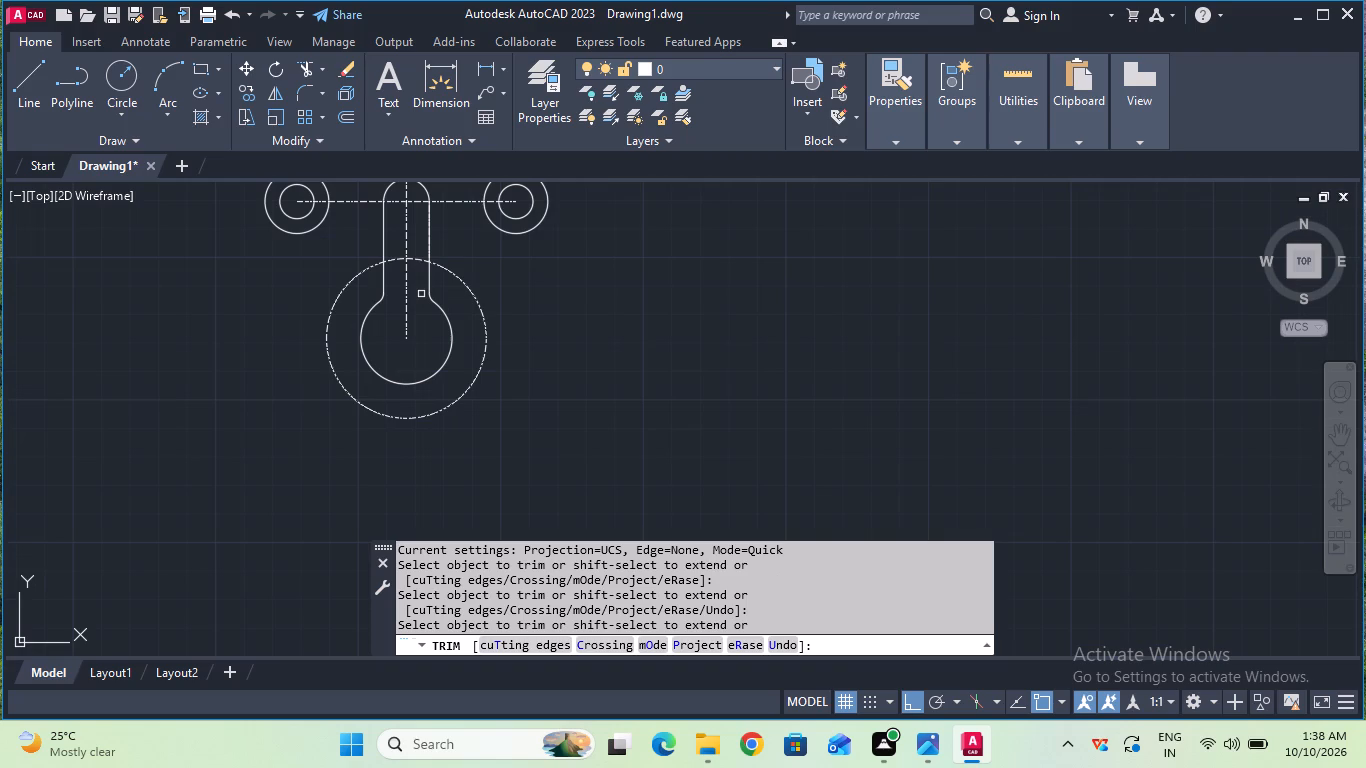
pyautogui.press('Escape')
# Draw a horizontal line about 37 mm long in Continuous linetype from the left outer circle's top quadrant towards the vertical centerline.
pyautogui.moveTo(466, 246); pyautogui.dragTo(466, 257, button='middle')
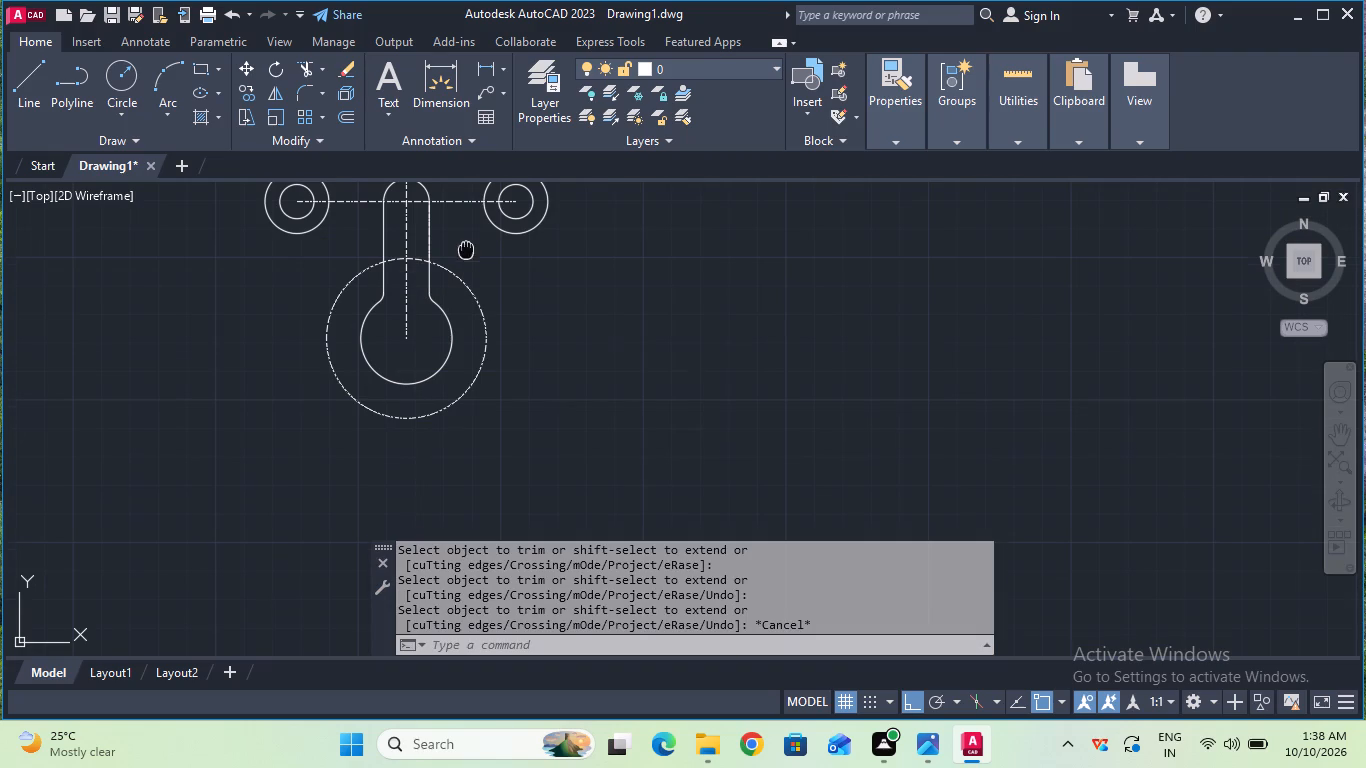
pyautogui.moveTo(466, 257); pyautogui.dragTo(478, 374, button='middle')
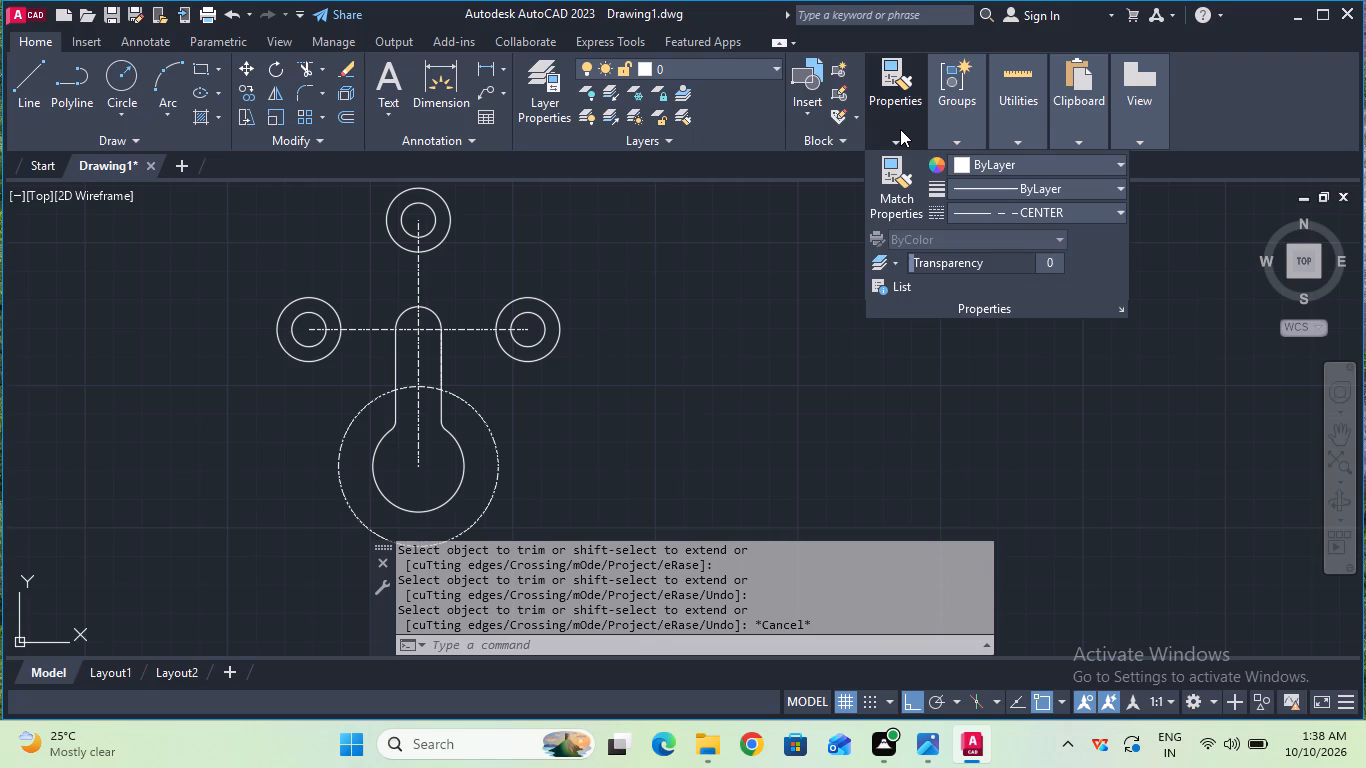
pyautogui.click(981, 203)
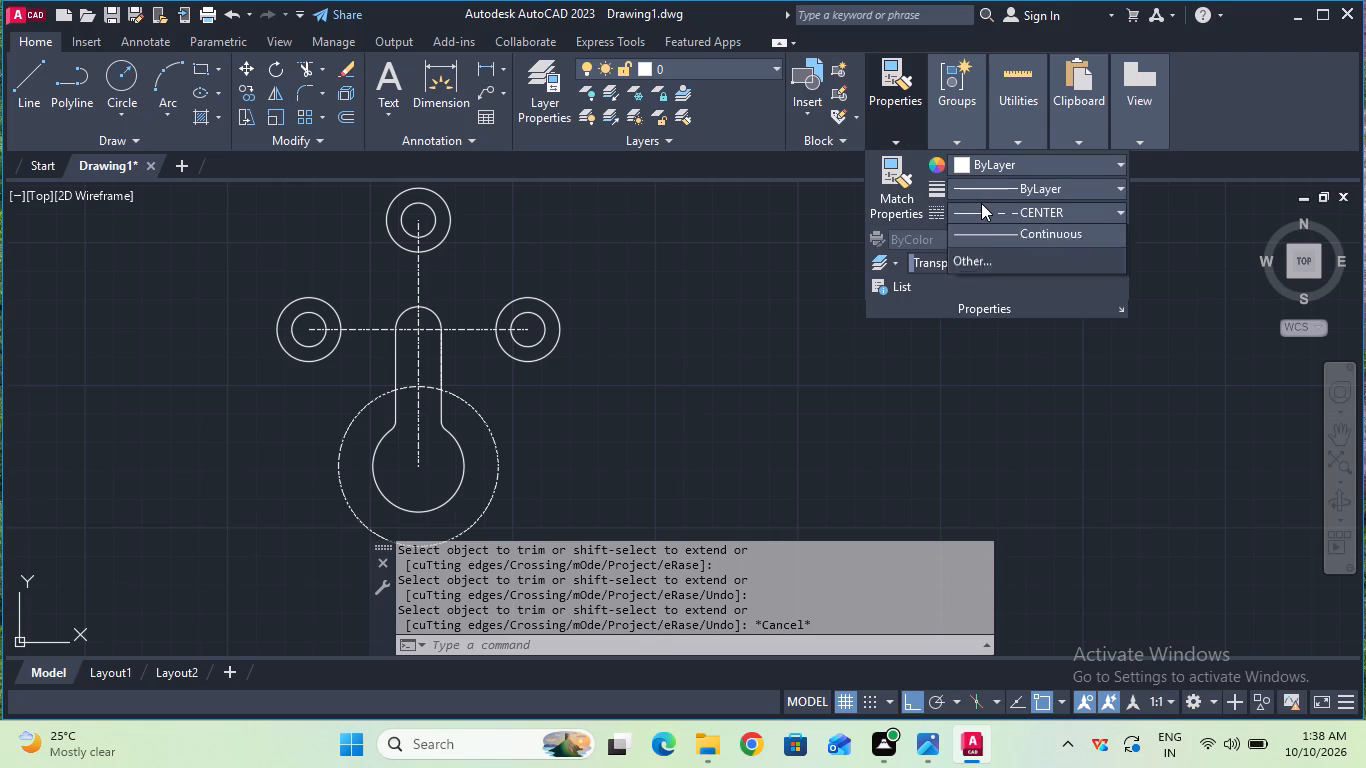
pyautogui.click(984, 234)
pyautogui.click(25, 110)
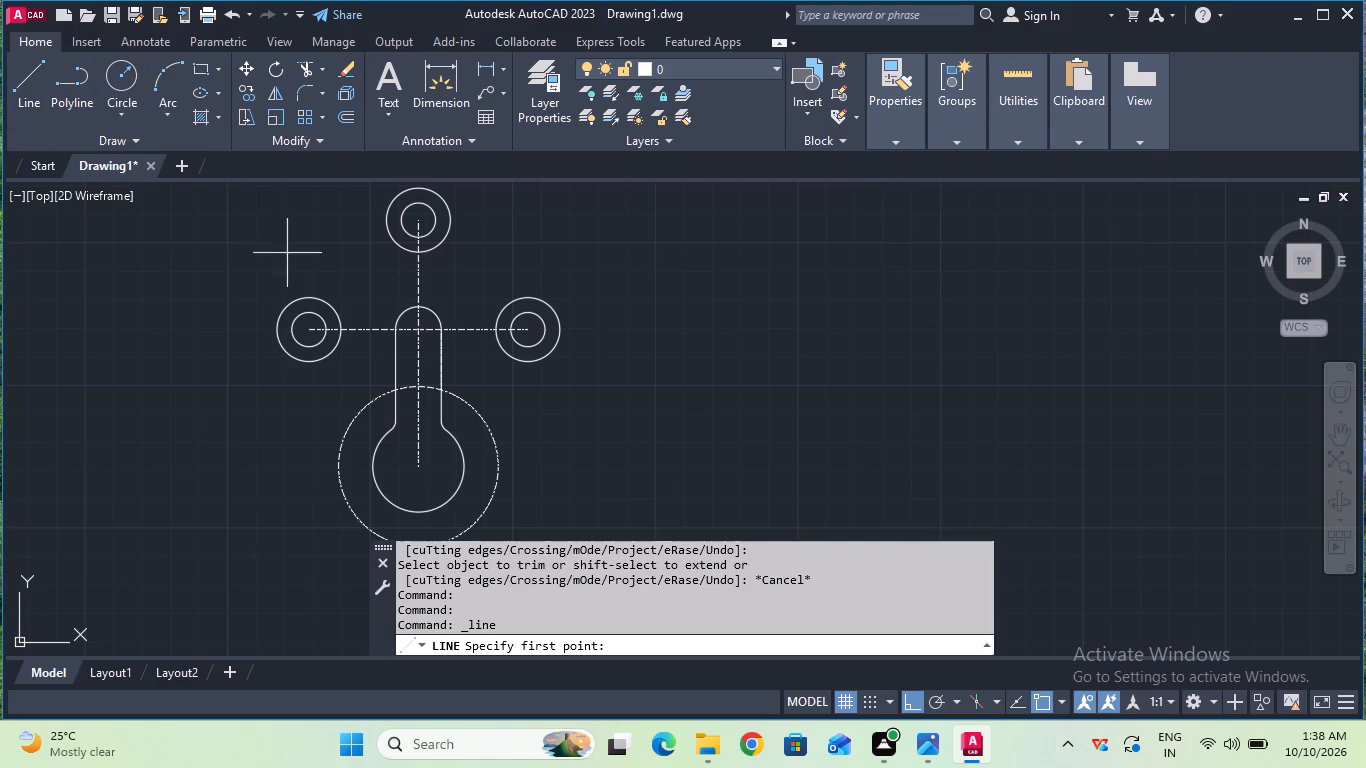
pyautogui.click(310, 298)
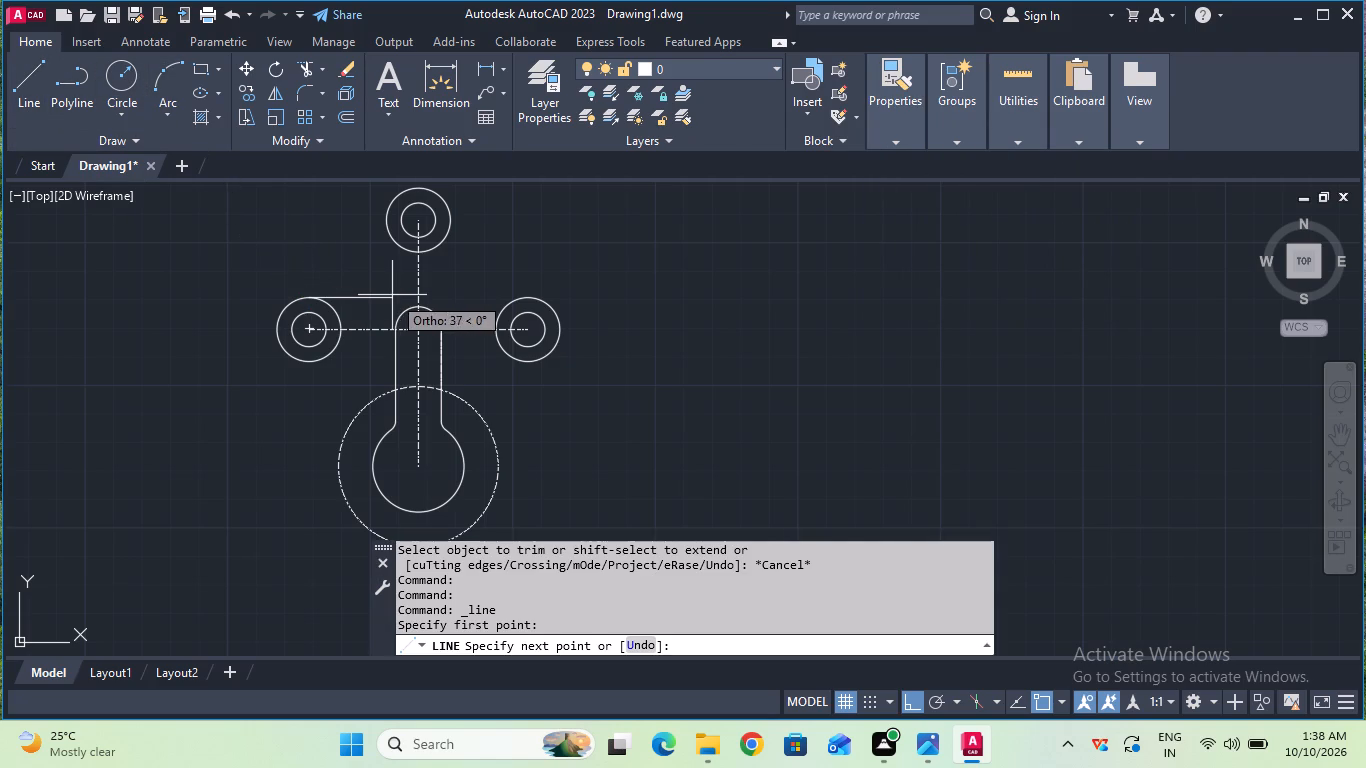
pyautogui.click(392, 295)
pyautogui.press('Escape')
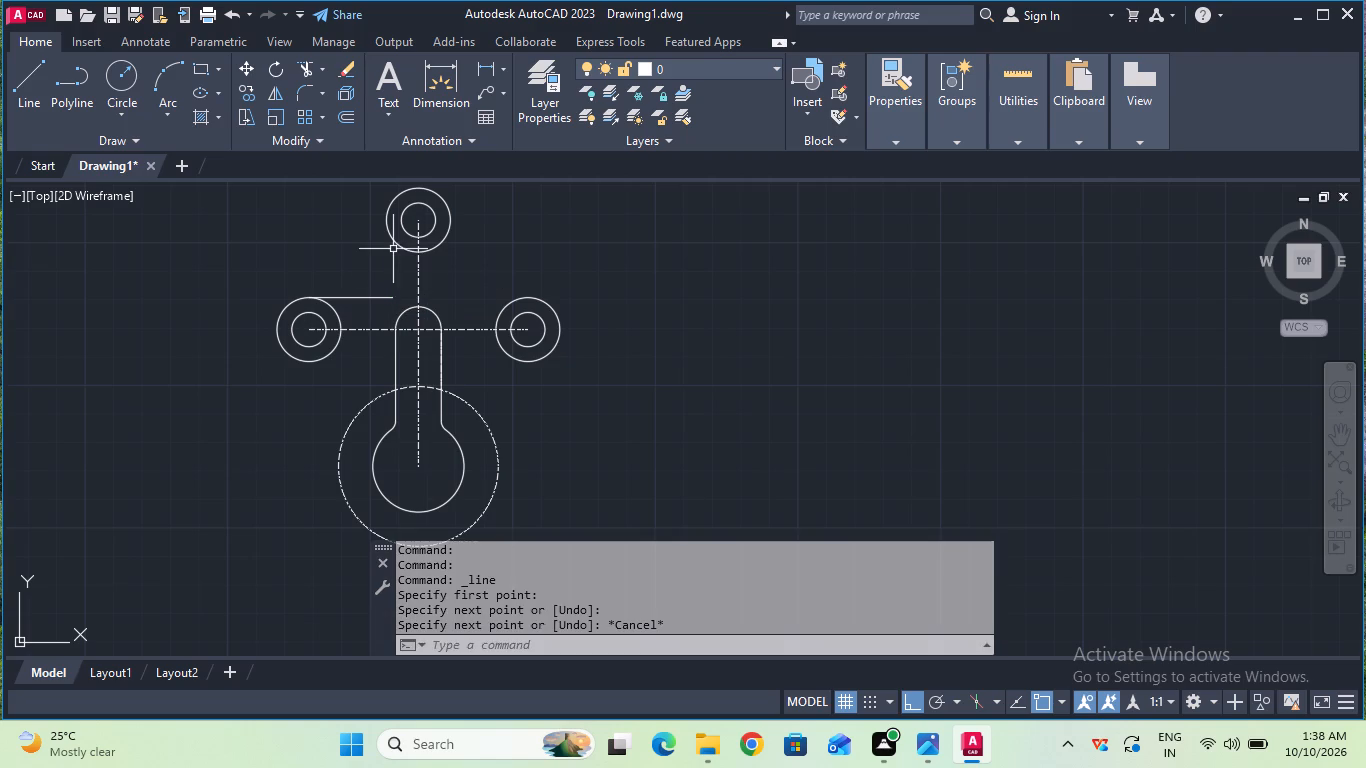
# Draw a vertical line from the top outer circle's left quadrant down to the horizontal edge of the left outer circle.
pyautogui.click(46, 110)
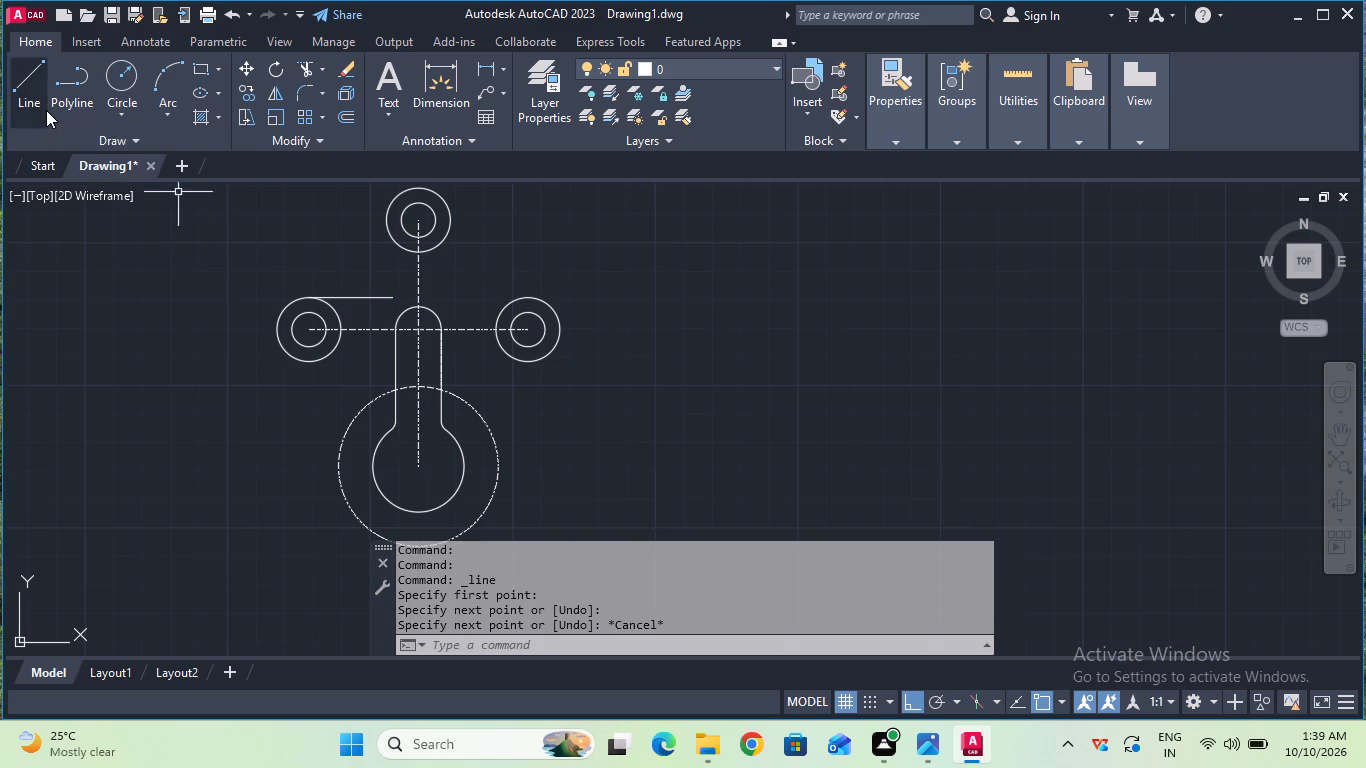
pyautogui.click(389, 214)
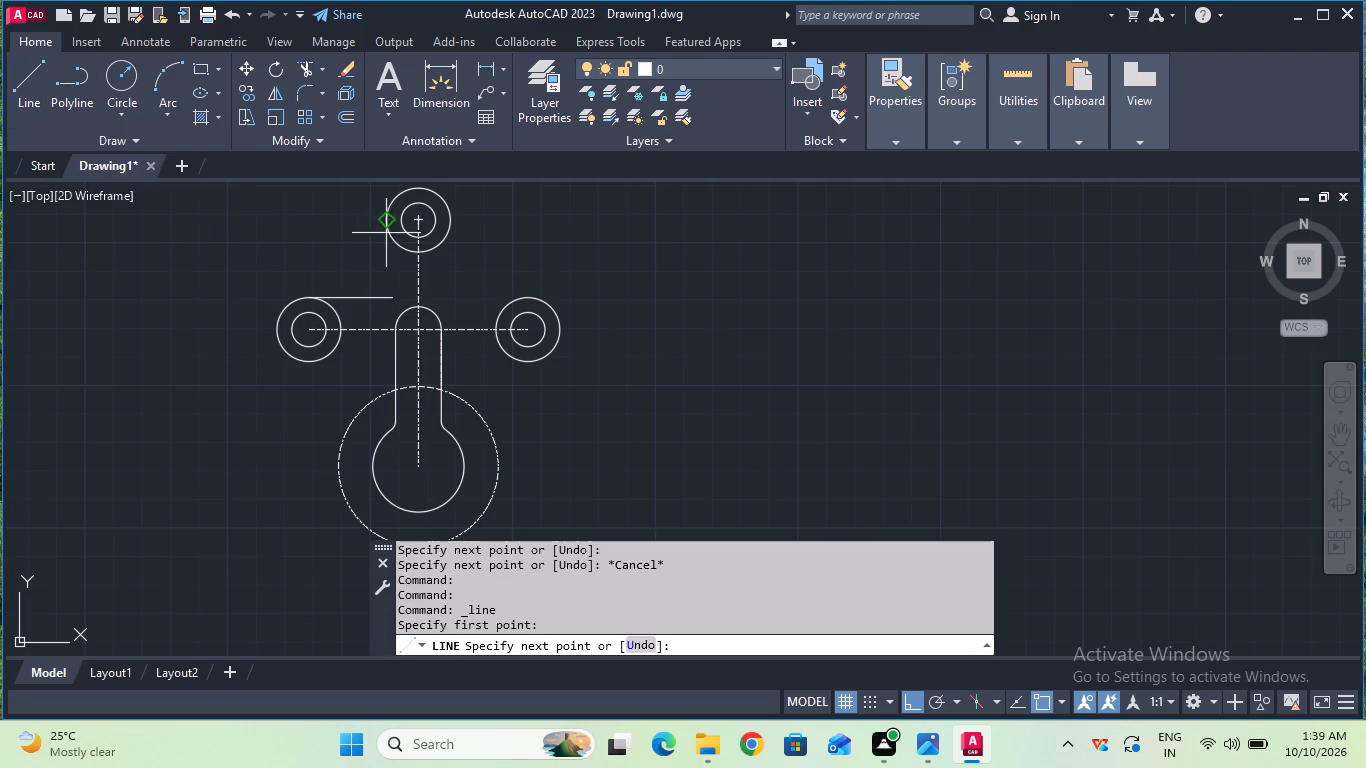
pyautogui.click(384, 295)
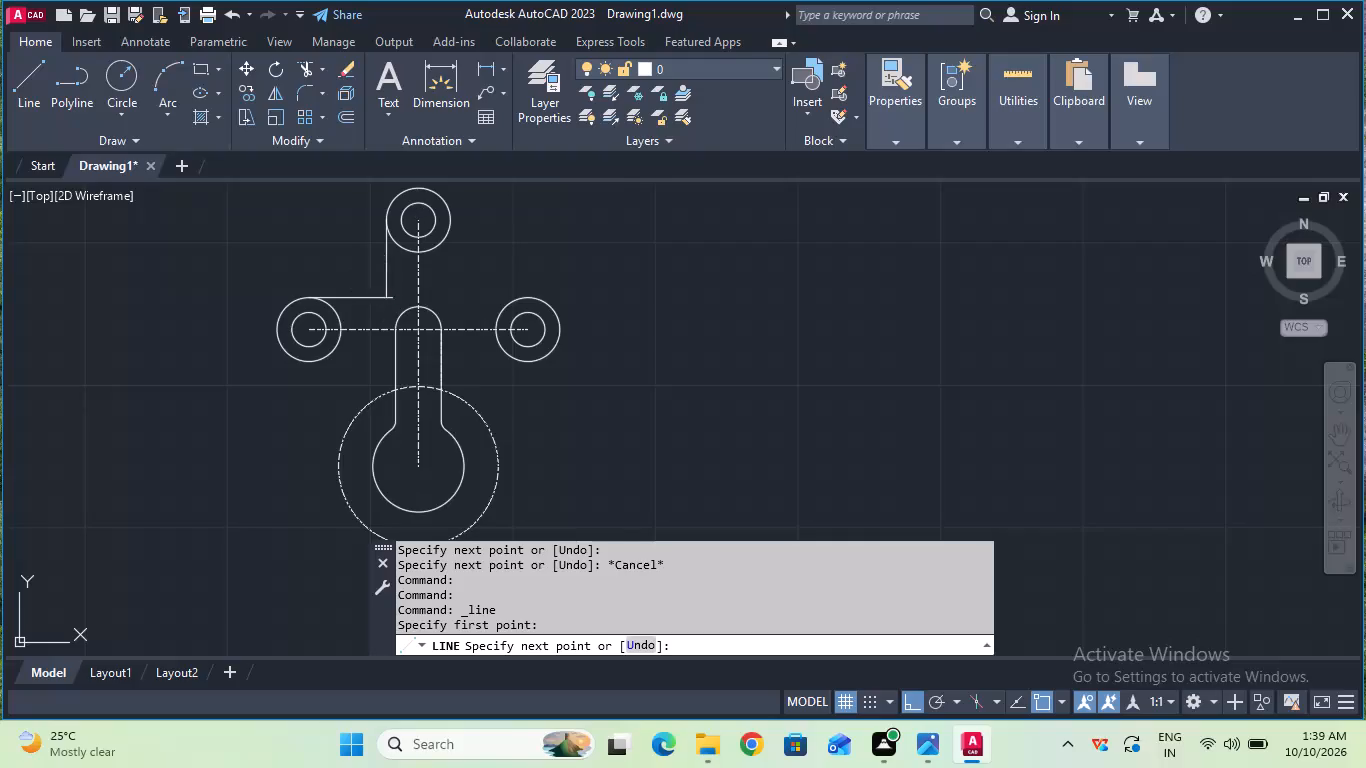
pyautogui.press('Escape')
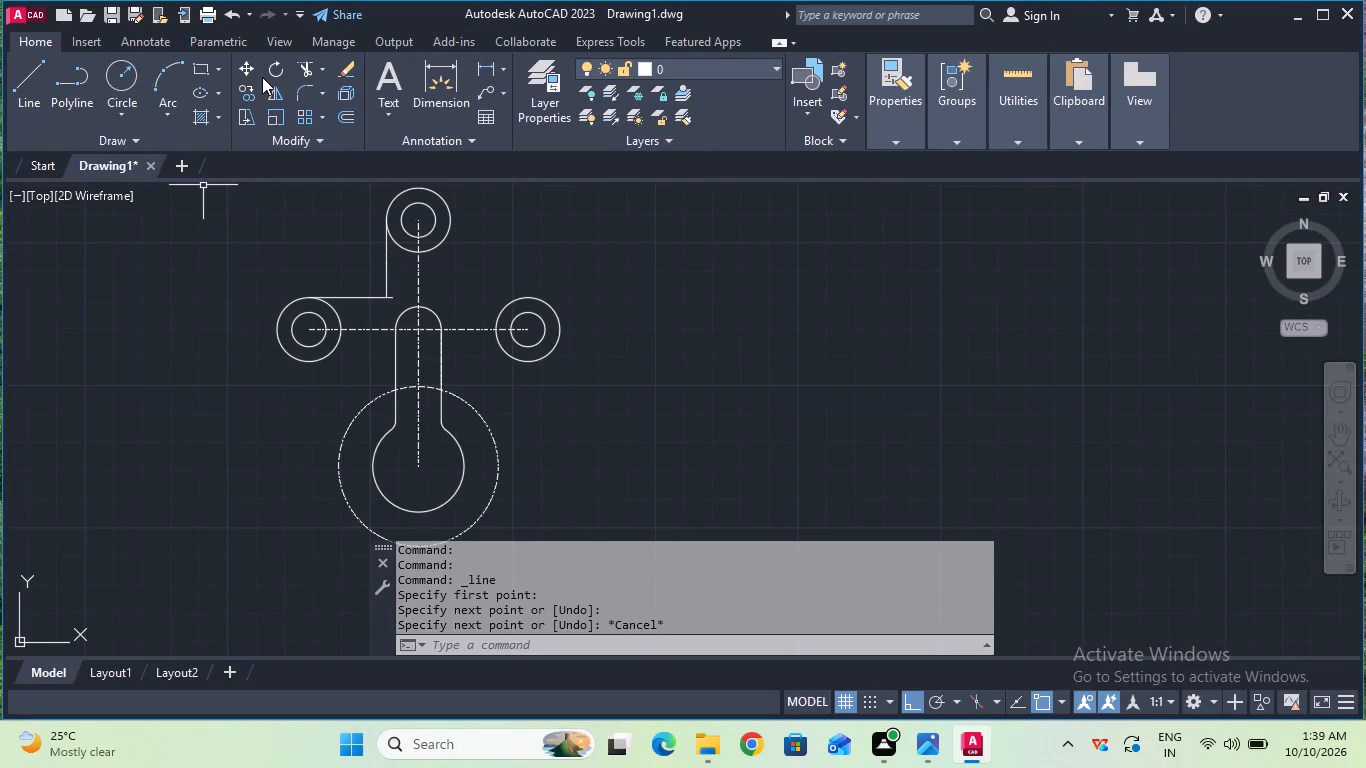
# Trim the short end of the left horizontal edge that extends past the new vertical line.
pyautogui.click(303, 66)
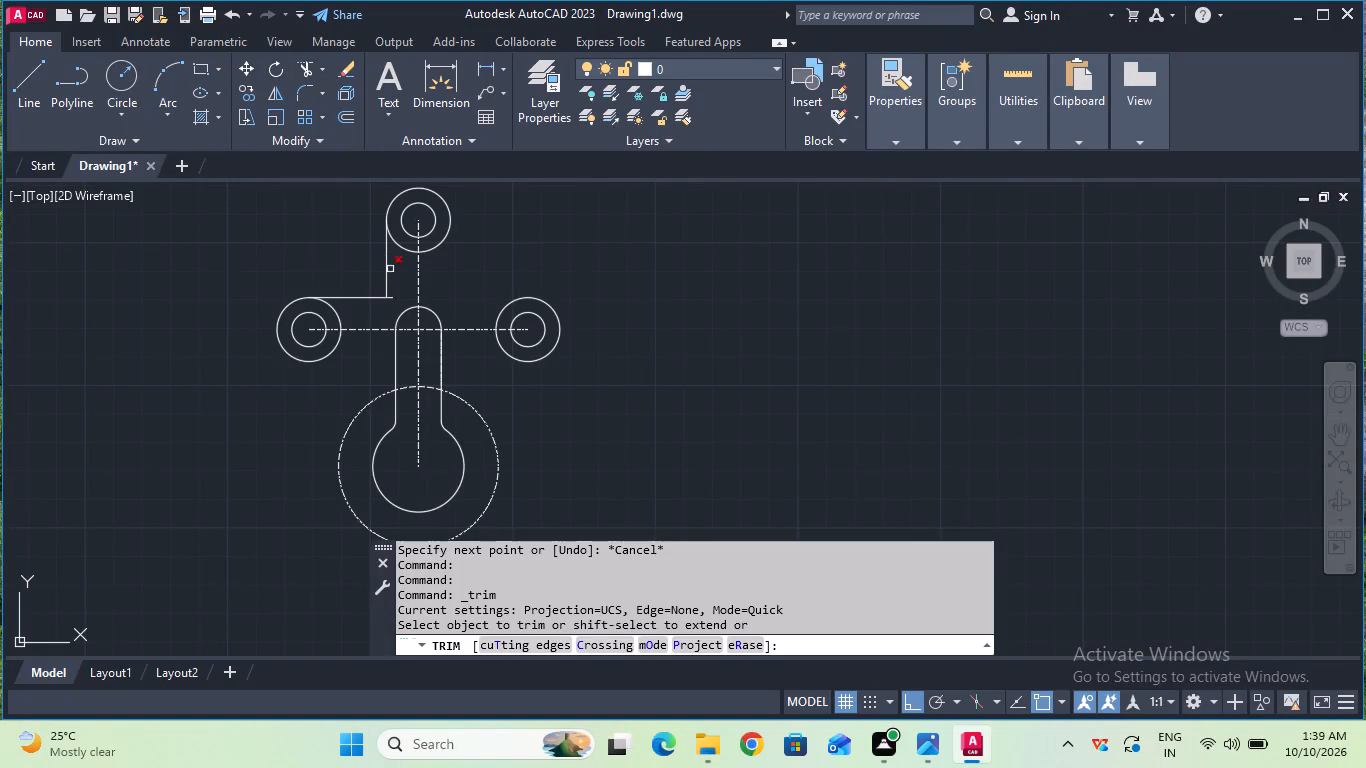
pyautogui.click(393, 296)
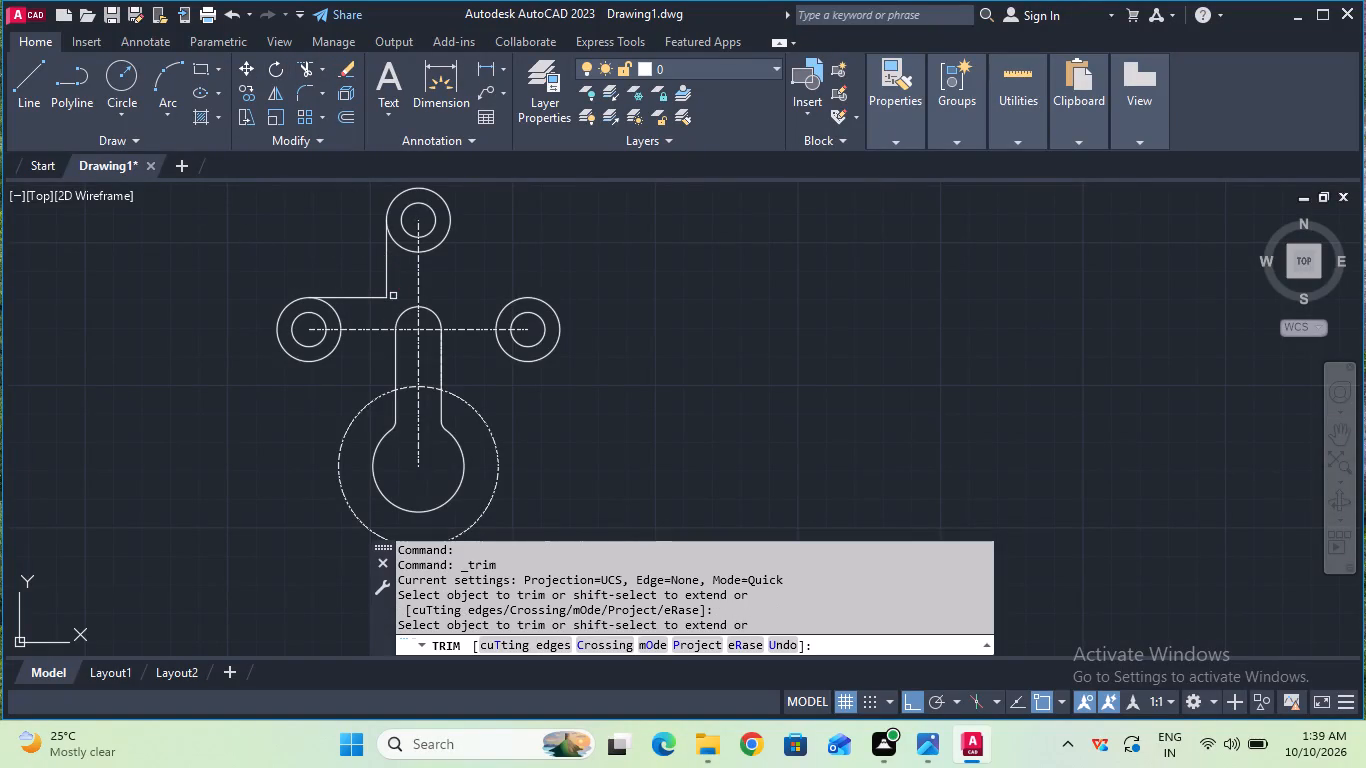
pyautogui.press('Escape')
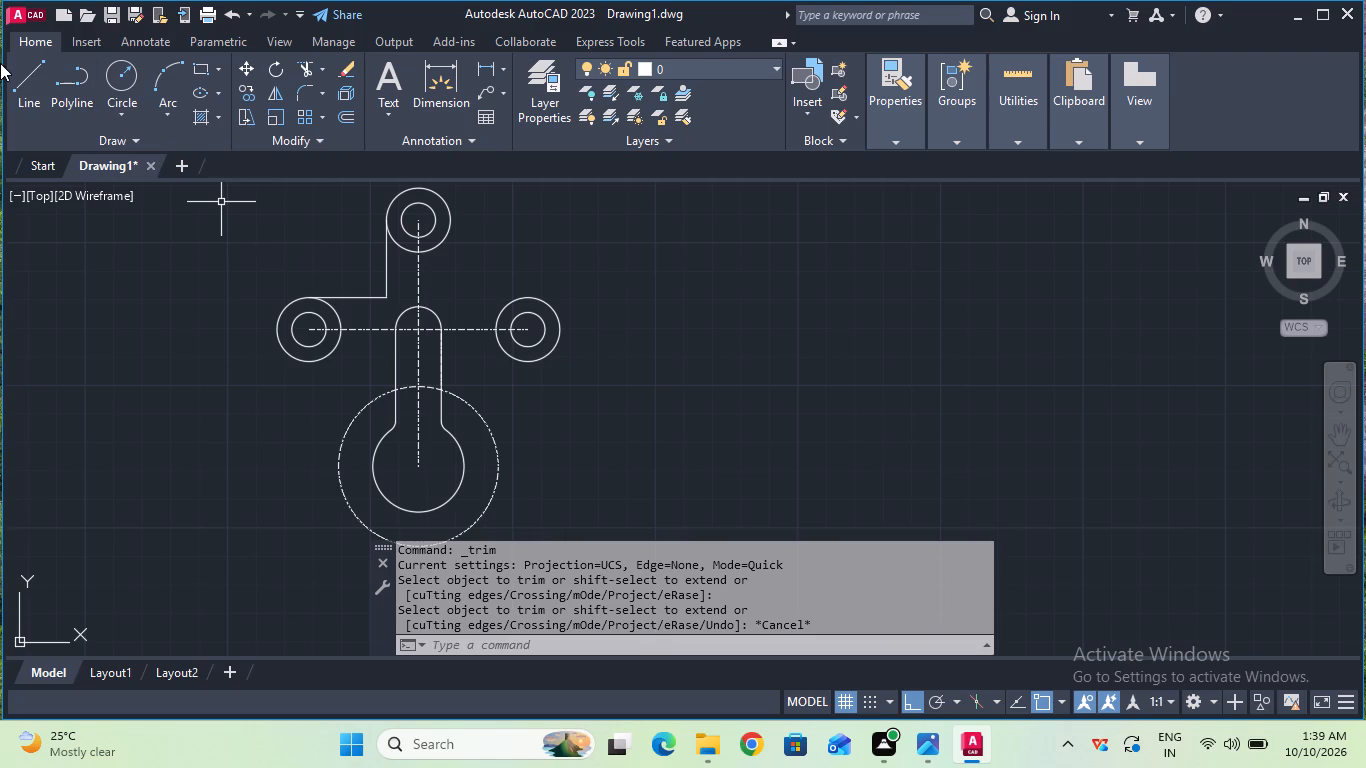
# Draw connected lines from the top outer circle's right quadrant about 34 mm down, and across to the right outer circle's top quadrant.
pyautogui.click(16, 74)
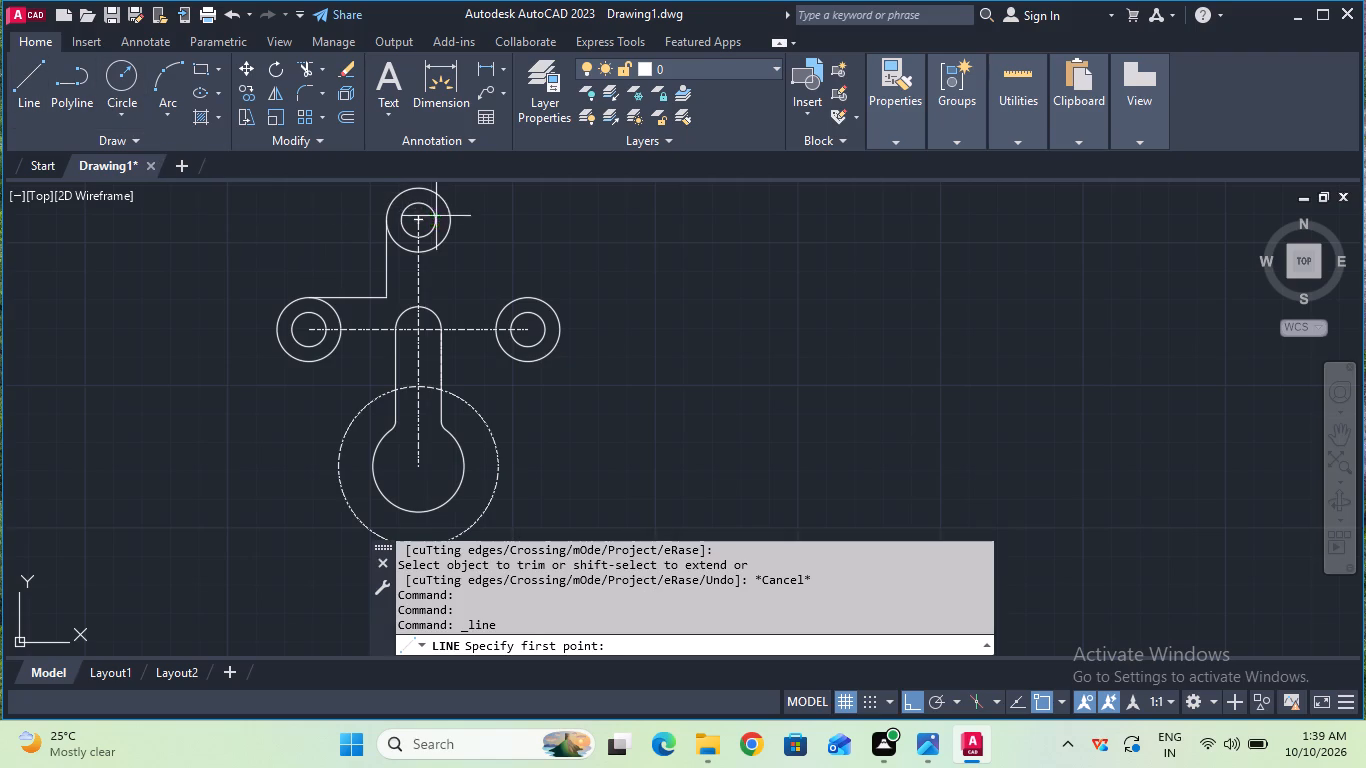
pyautogui.click(445, 221)
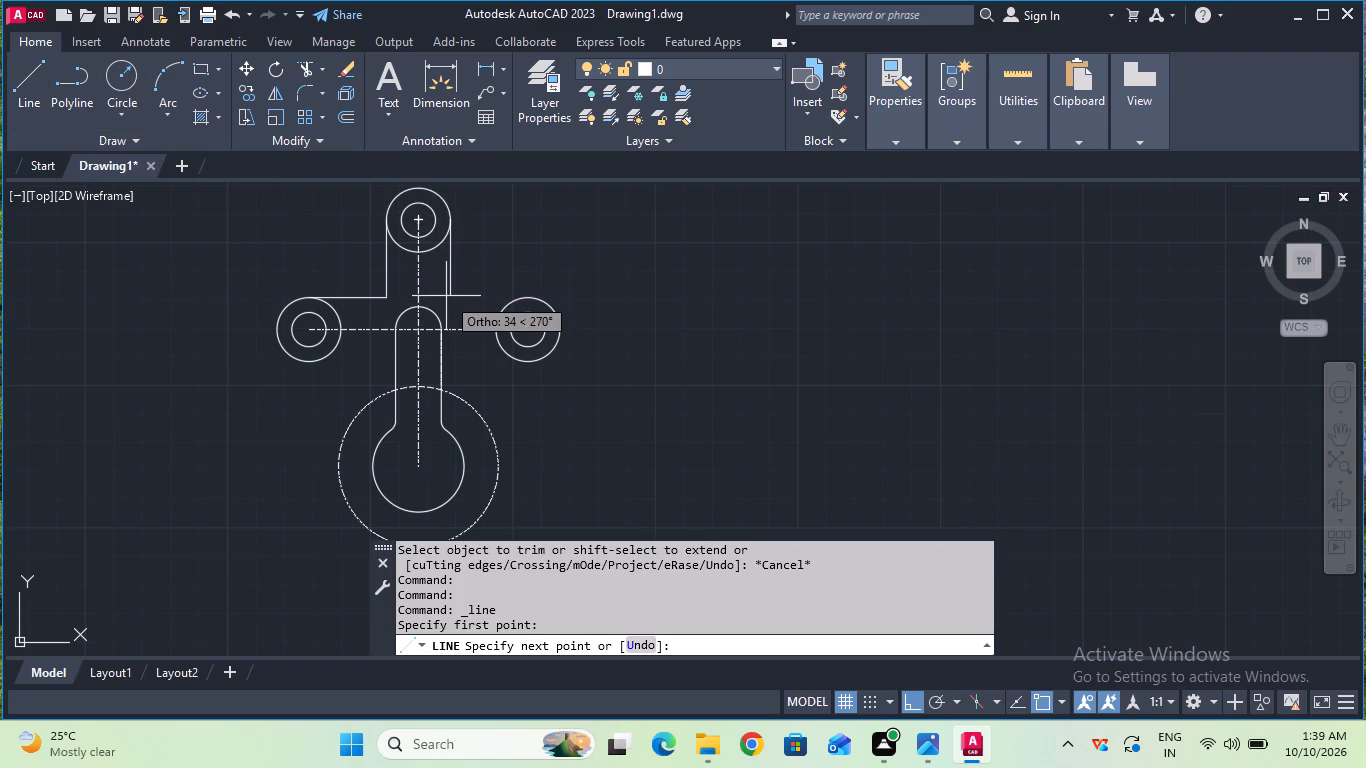
pyautogui.click(446, 296)
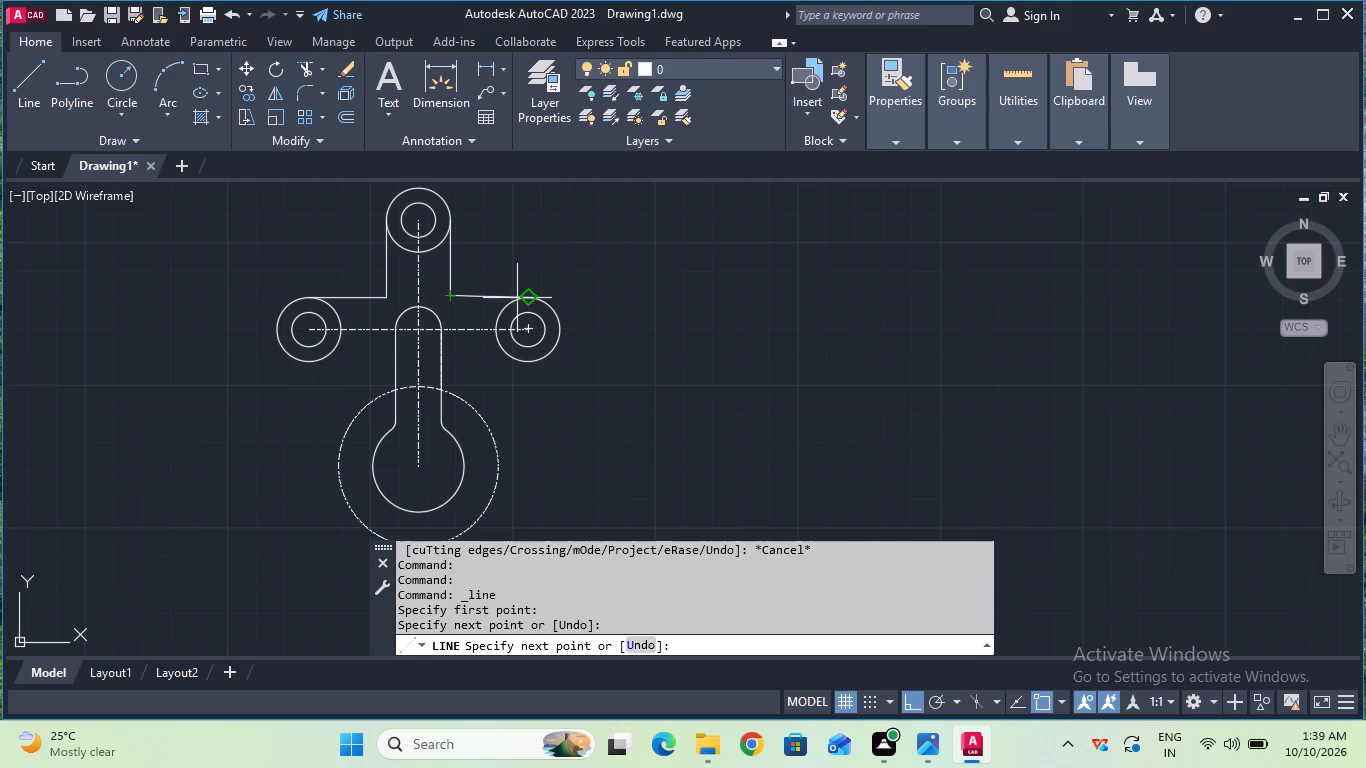
pyautogui.click(517, 298)
pyautogui.press('Escape')
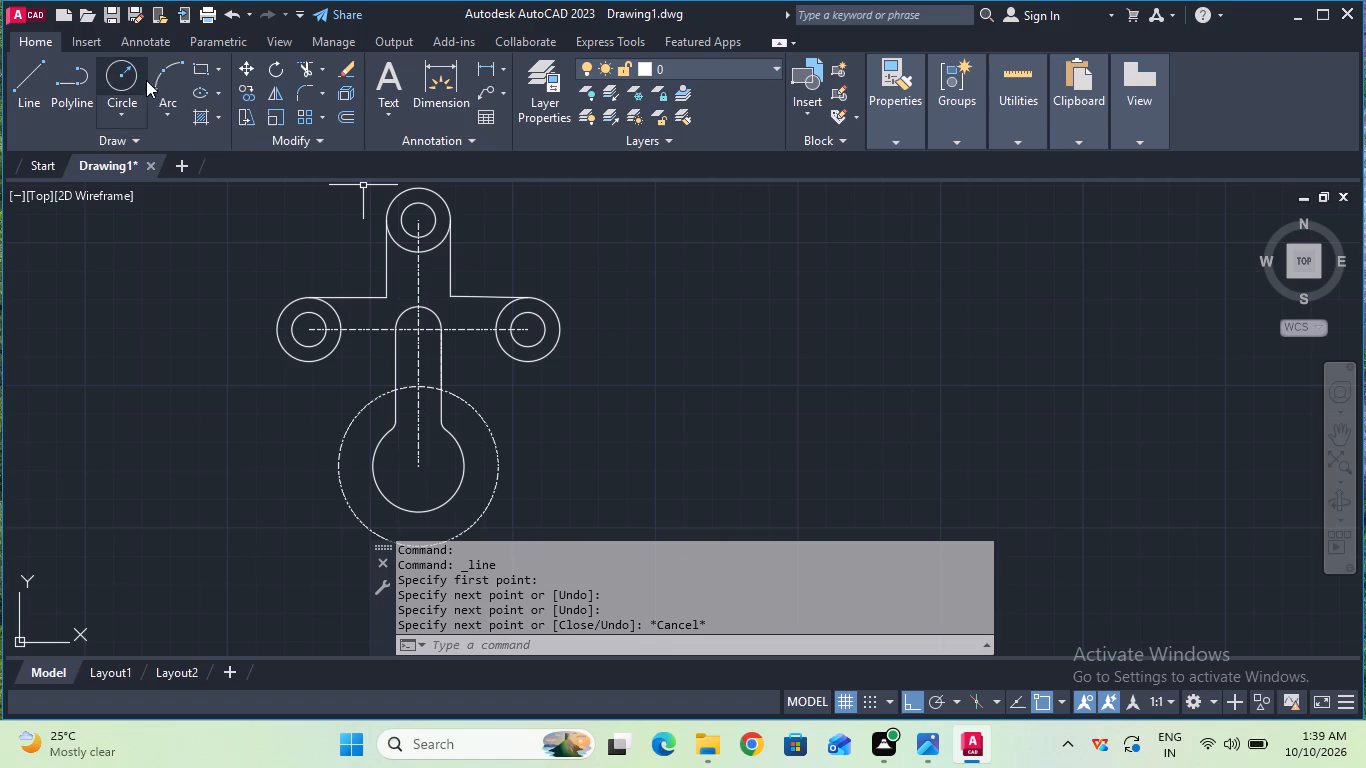
# Draw a 20 mm radius Tan, Tan, Radius circle tangent to the left horizontal edge and the left vertical edge.
pyautogui.click(107, 122)
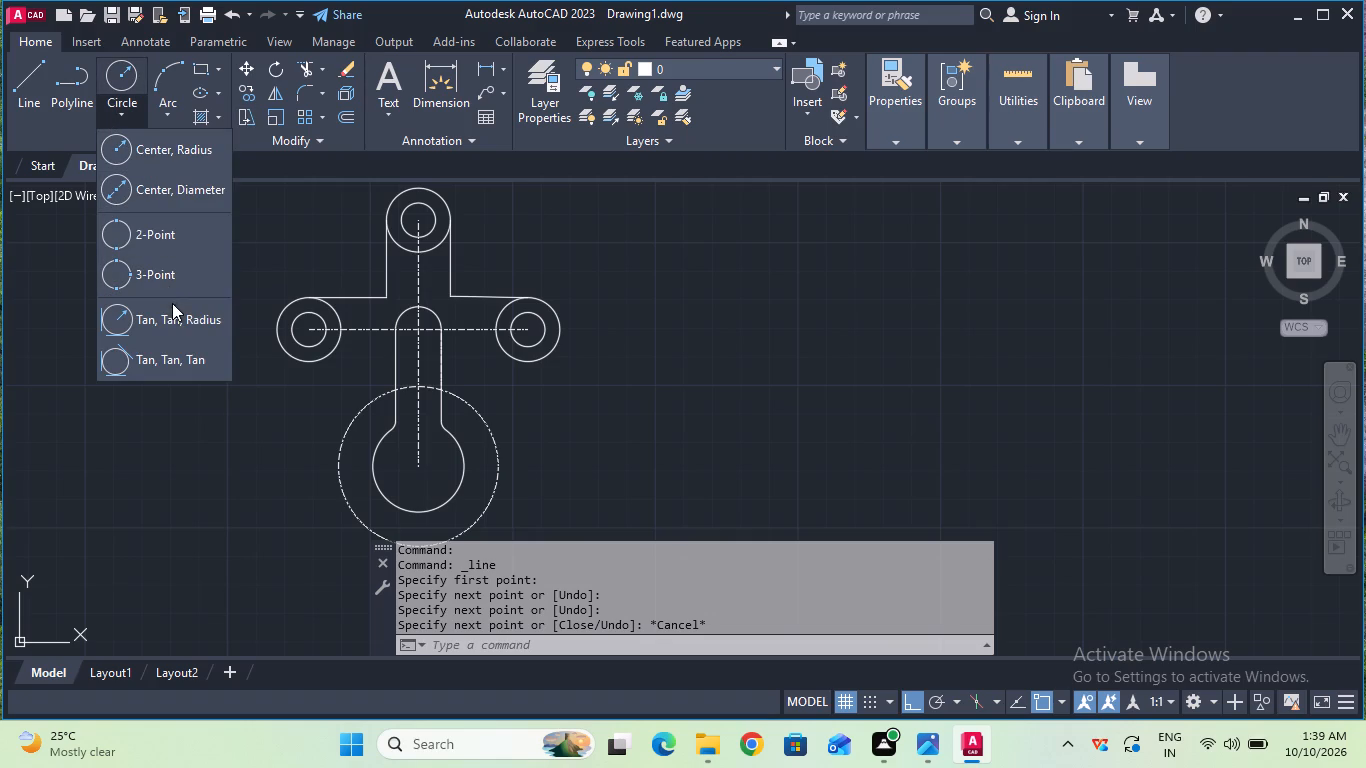
pyautogui.click(172, 303)
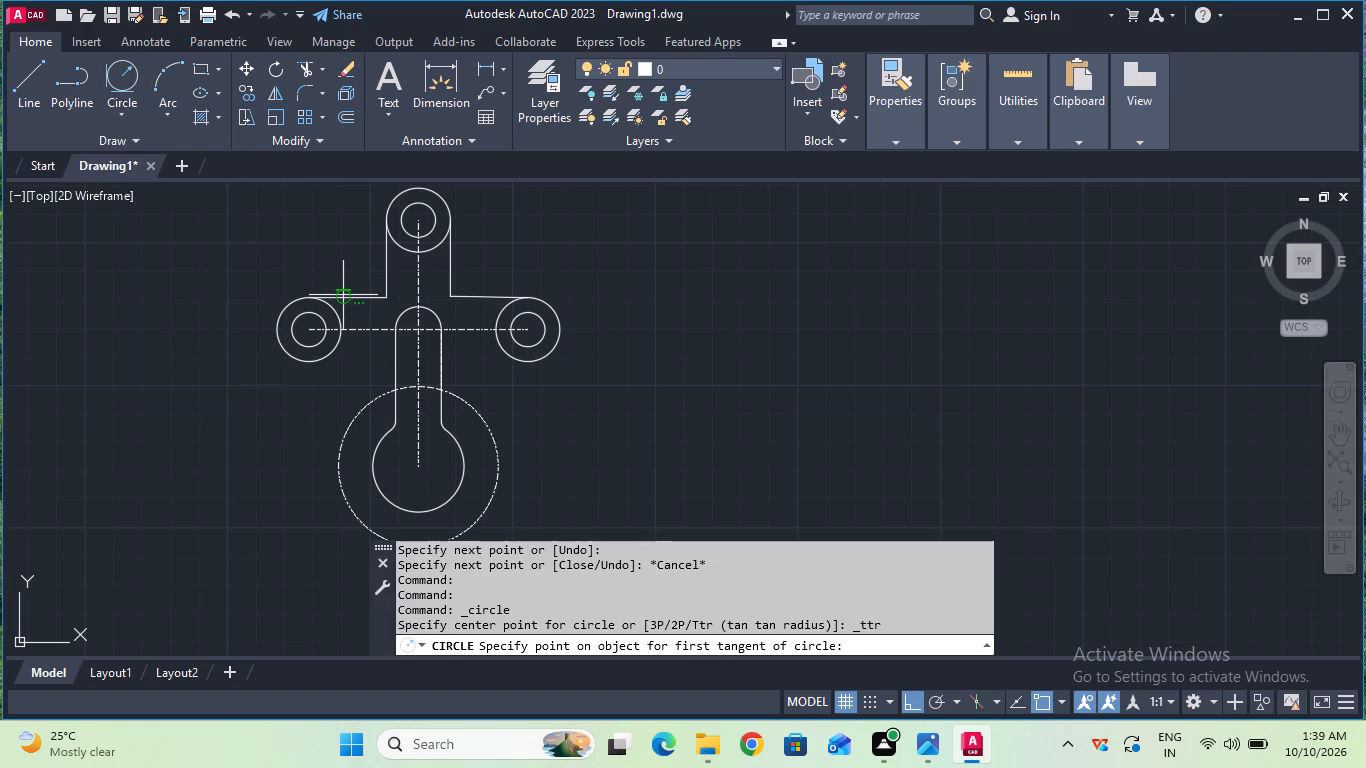
pyautogui.click(343, 295)
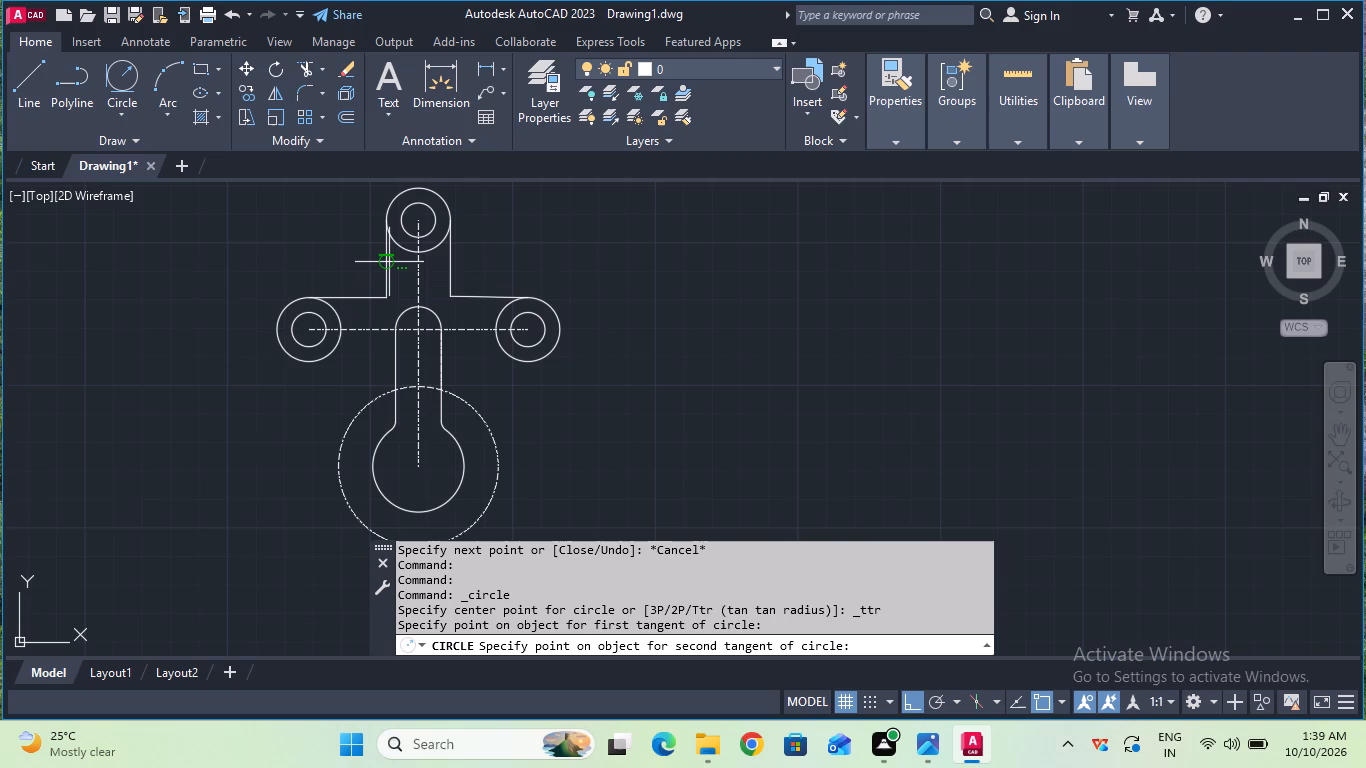
pyautogui.click(386, 263)
pyautogui.press('2')
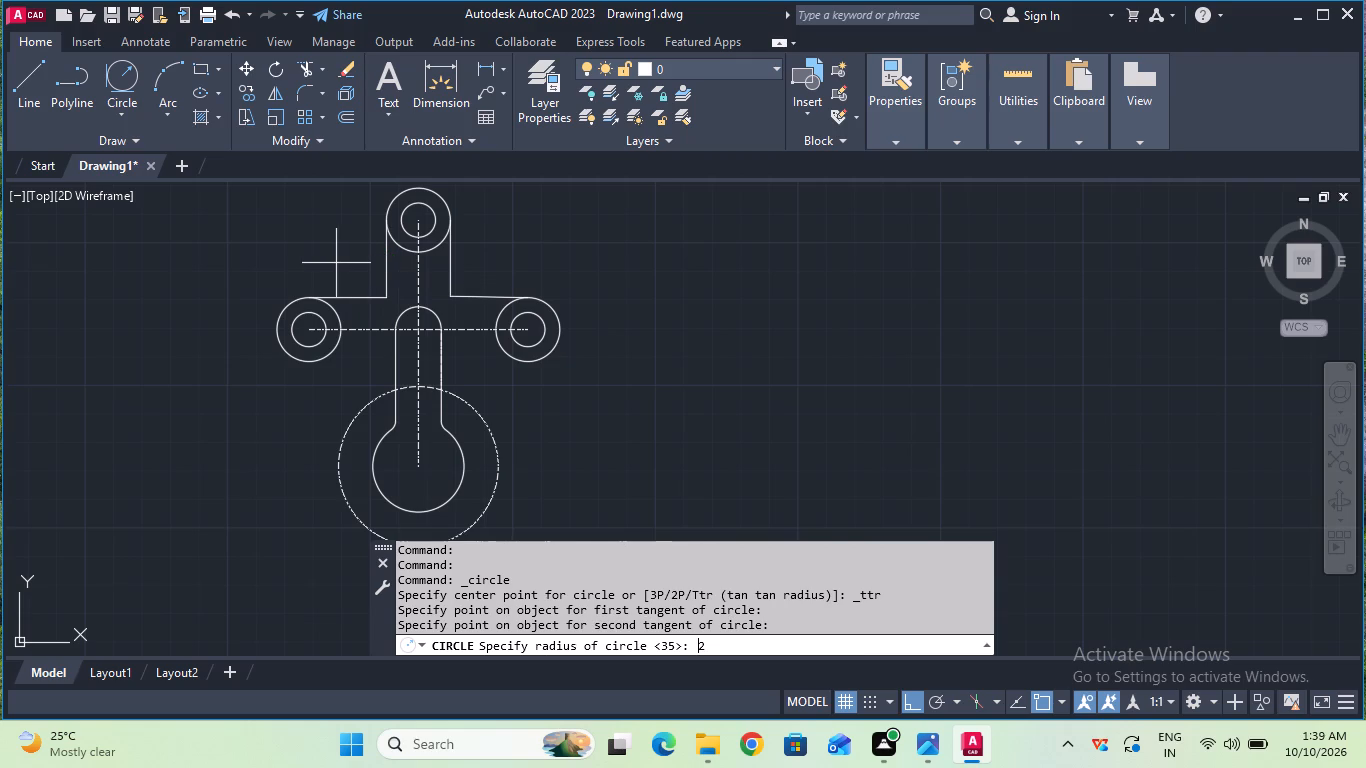
pyautogui.press('0')
pyautogui.press('Return')
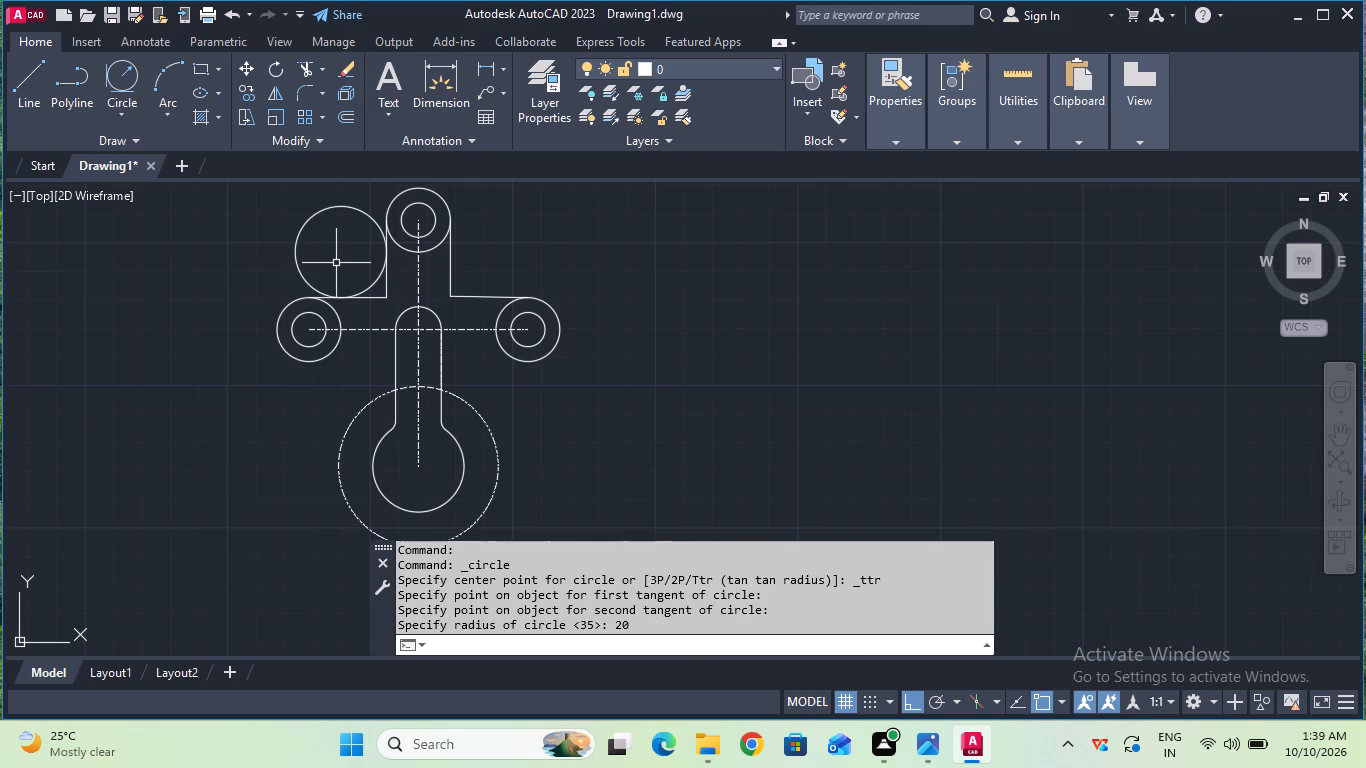
# Draw a 20 mm radius Tan, Tan, Radius circle tangent to the right vertical edge and the right connecting edge.
pyautogui.click(136, 106)
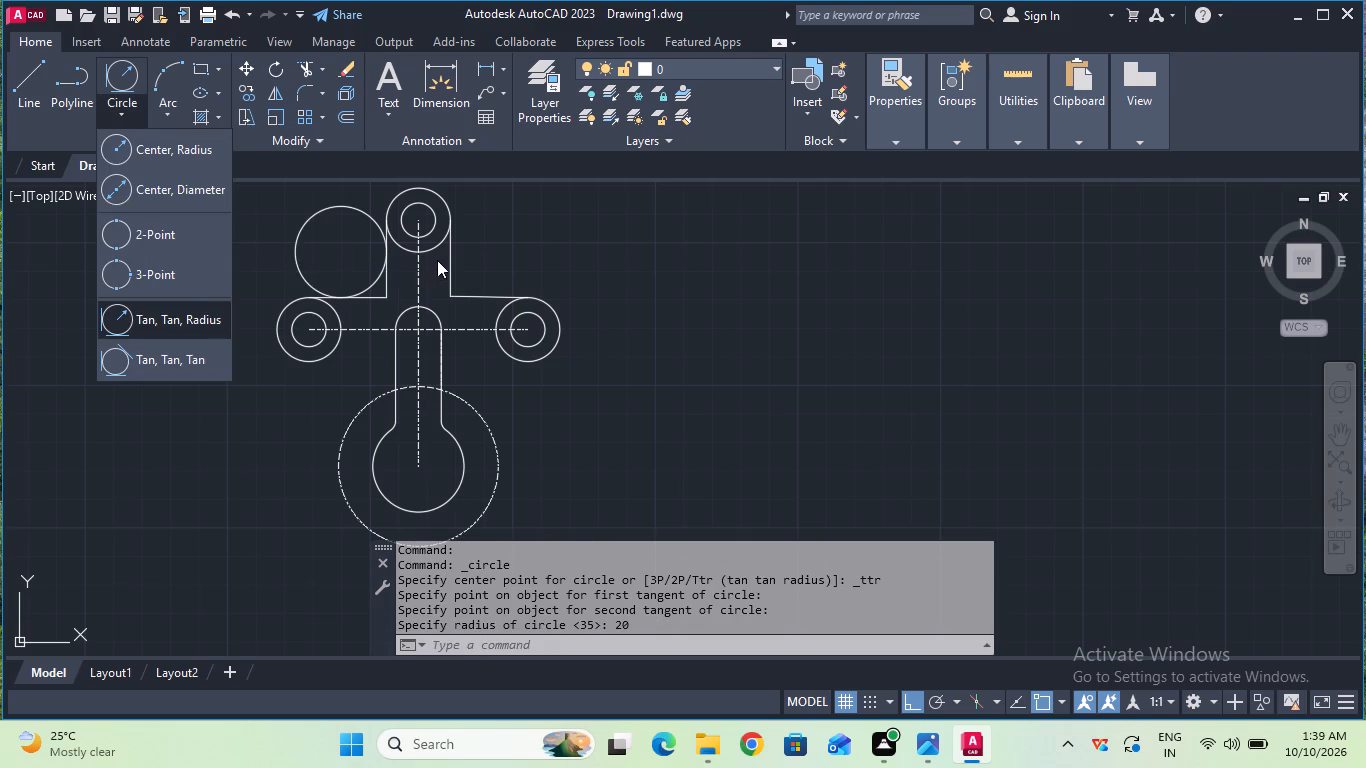
pyautogui.click(169, 312)
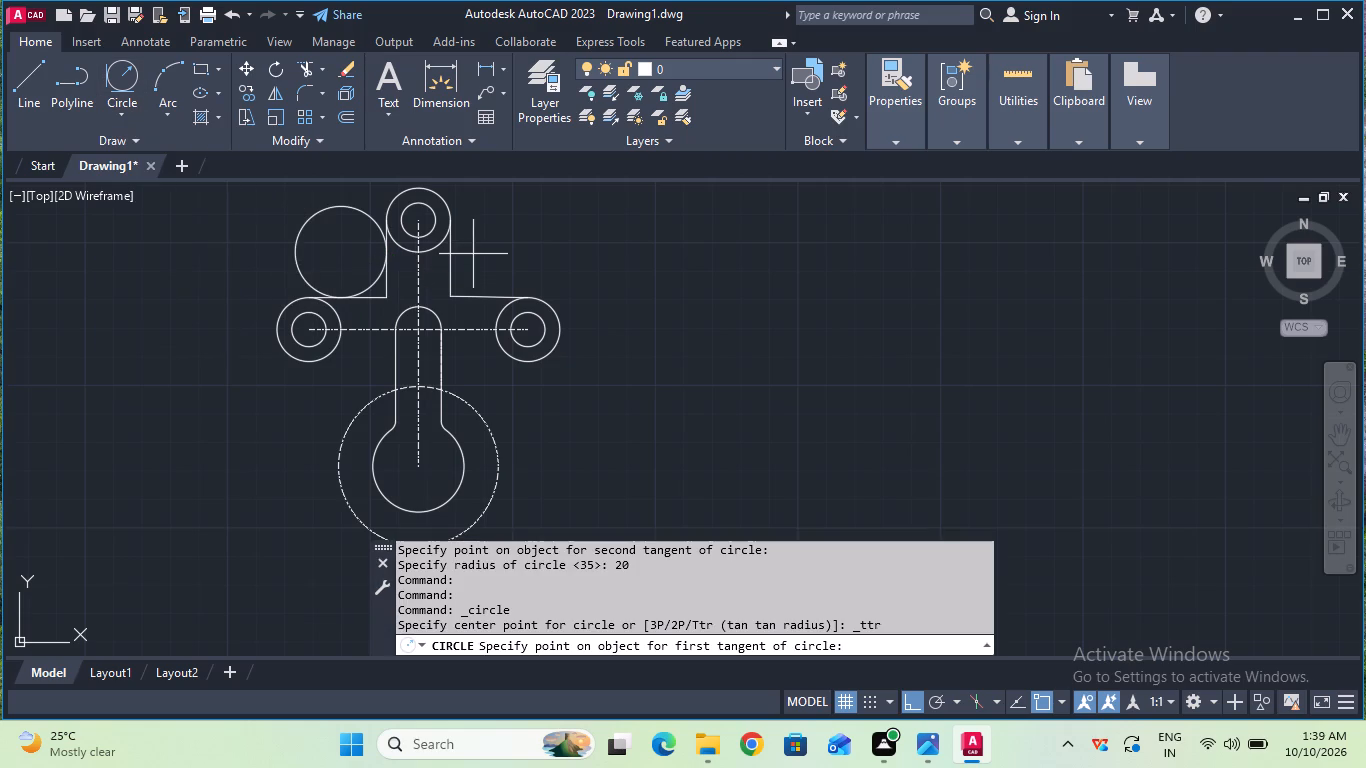
pyautogui.click(450, 260)
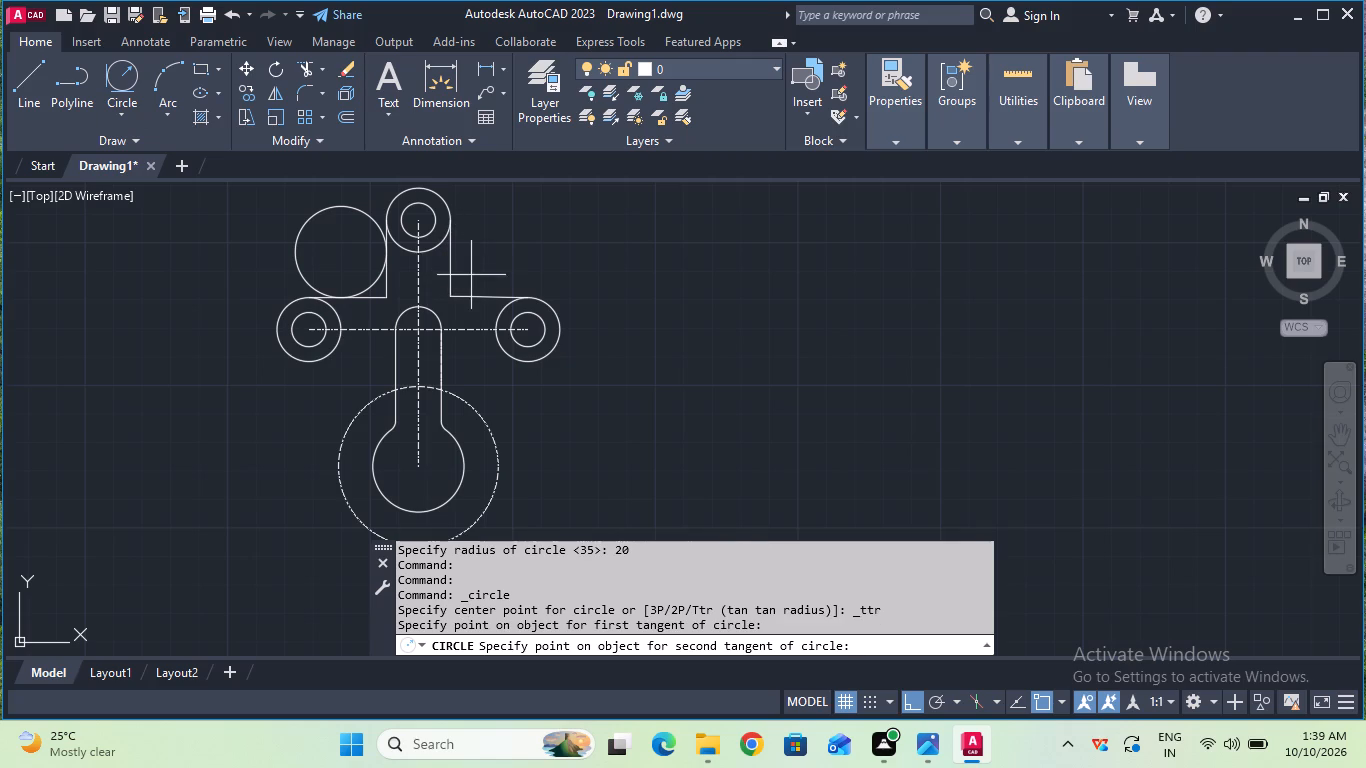
pyautogui.click(487, 295)
pyautogui.write('20')
pyautogui.press('Return')
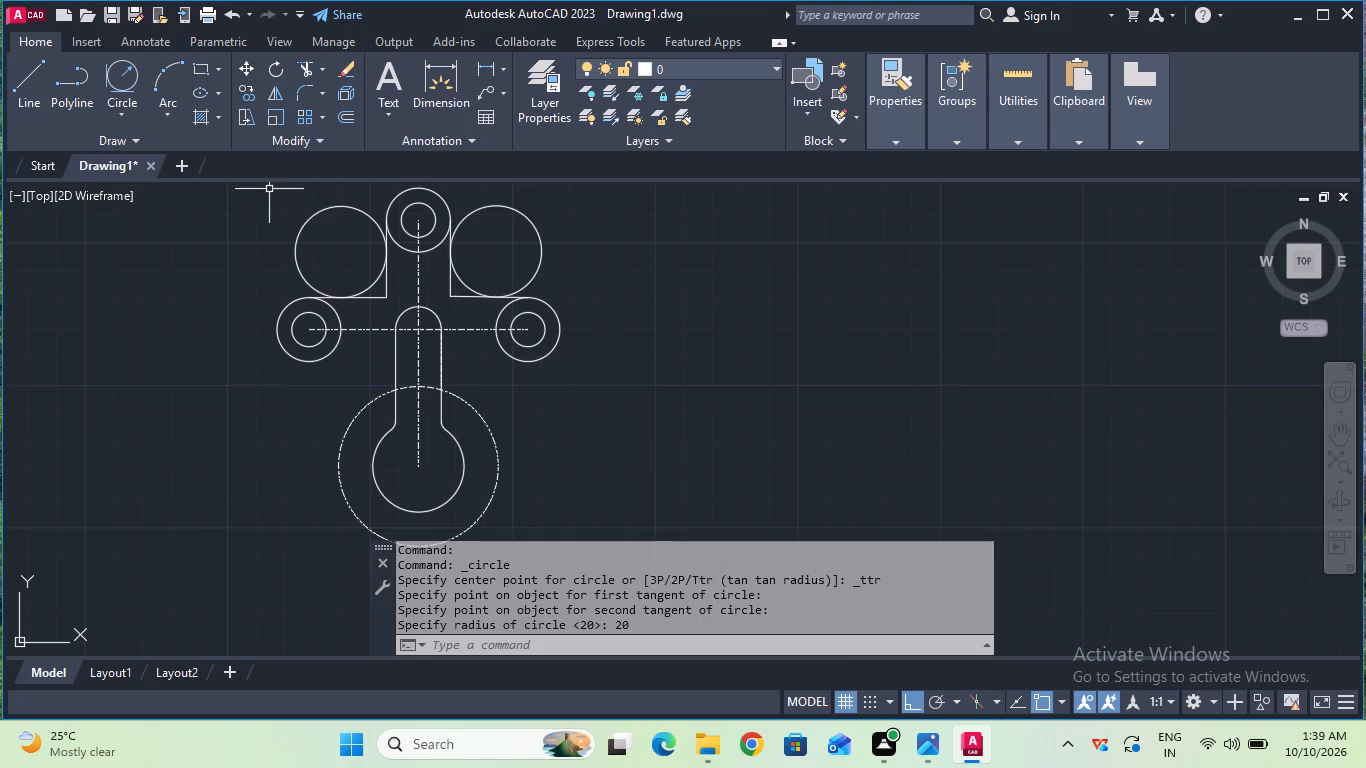
# Trim both 20 mm radius tangent circles and the square corner edges, leaving rounded inner corners on both sides.
pyautogui.click(297, 69)
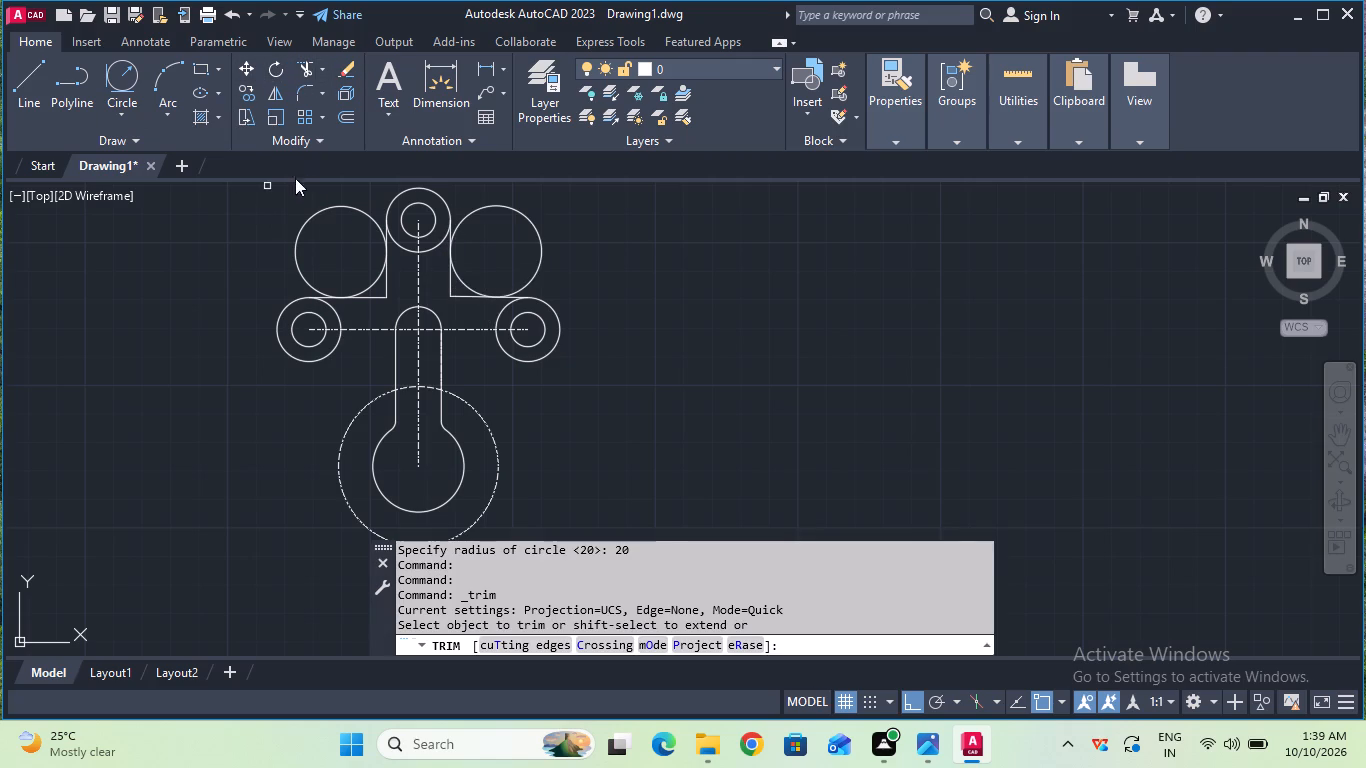
pyautogui.click(312, 218)
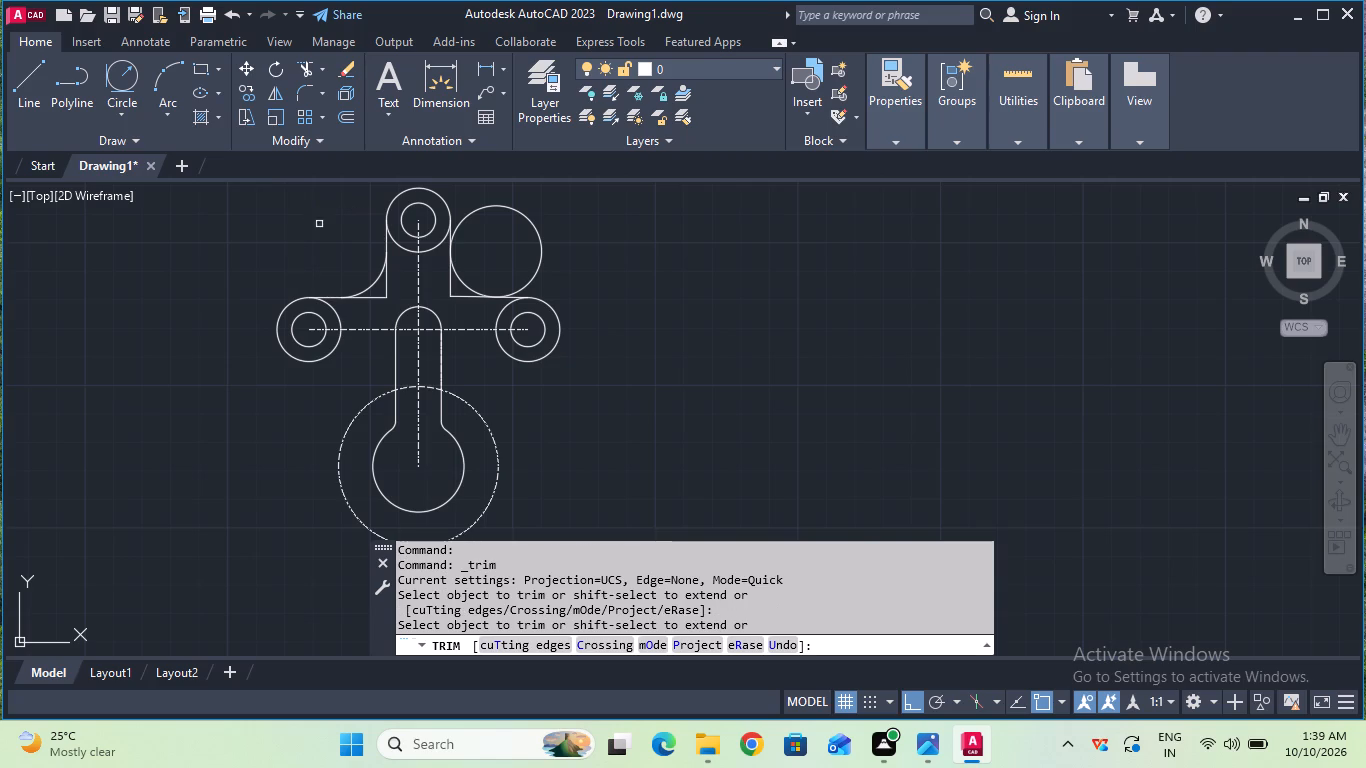
pyautogui.click(369, 298)
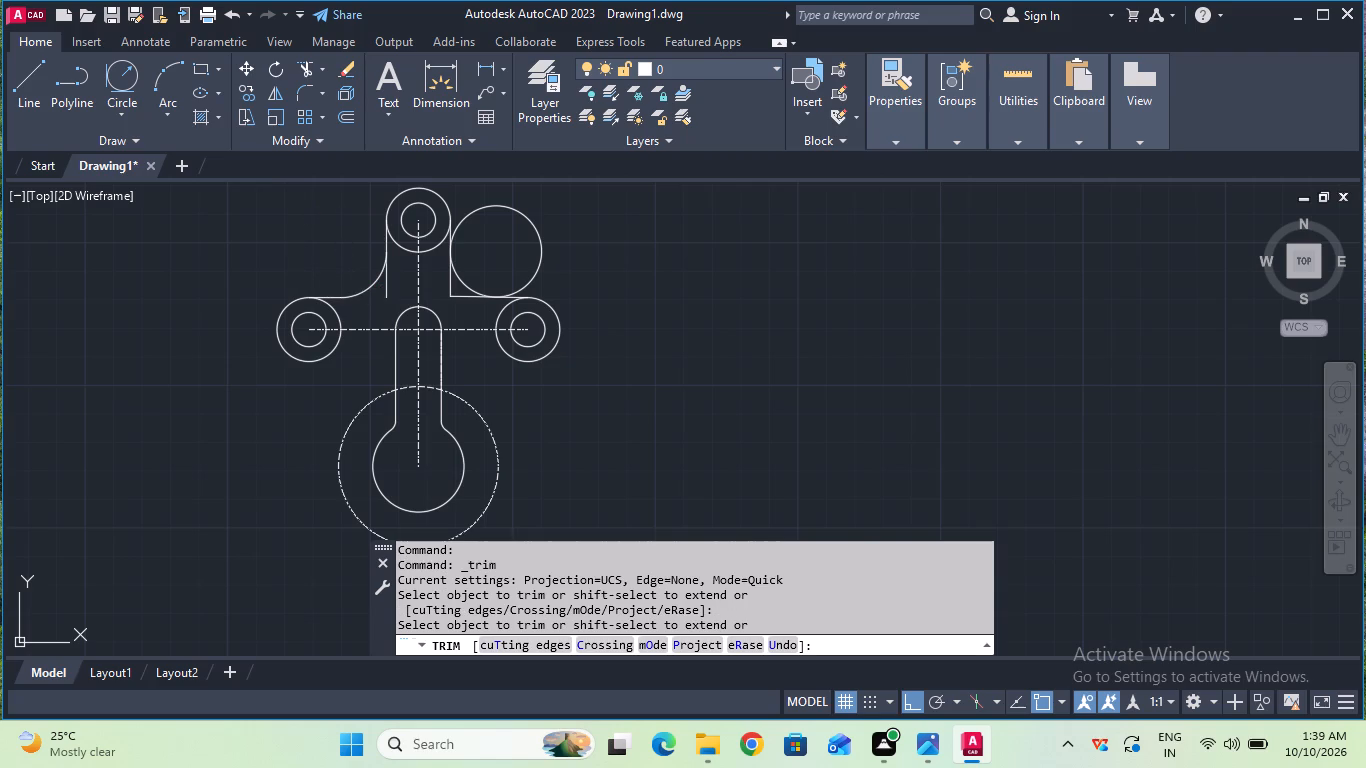
pyautogui.click(387, 294)
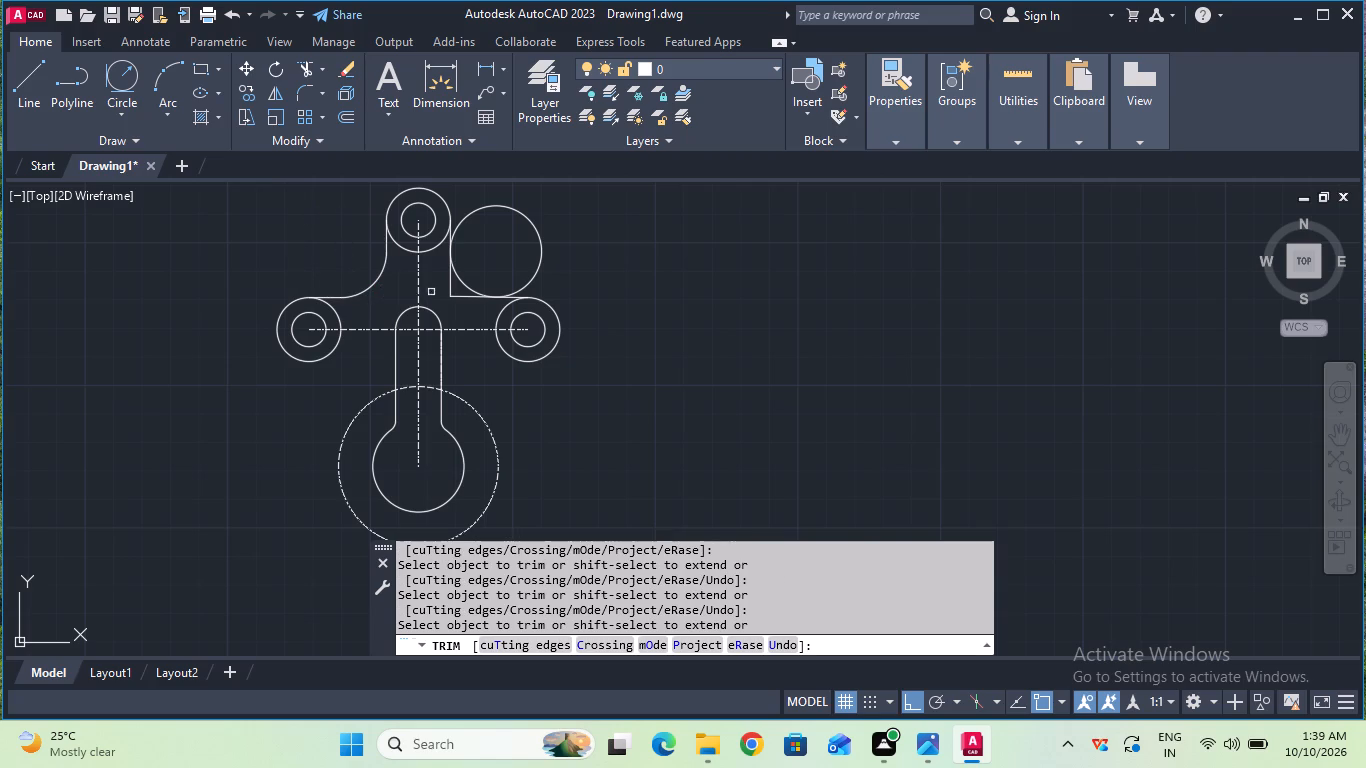
pyautogui.click(448, 294)
pyautogui.click(448, 289)
pyautogui.click(531, 227)
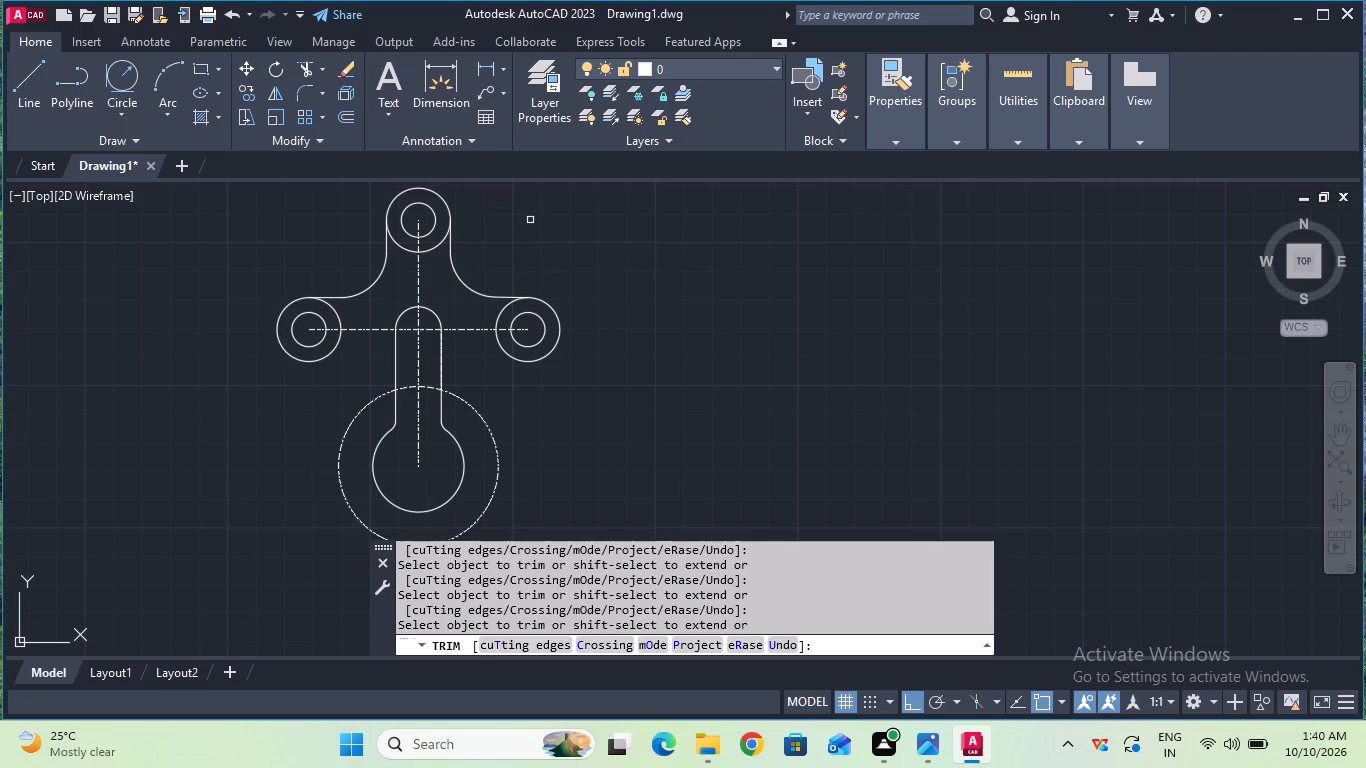
pyautogui.press('Escape')
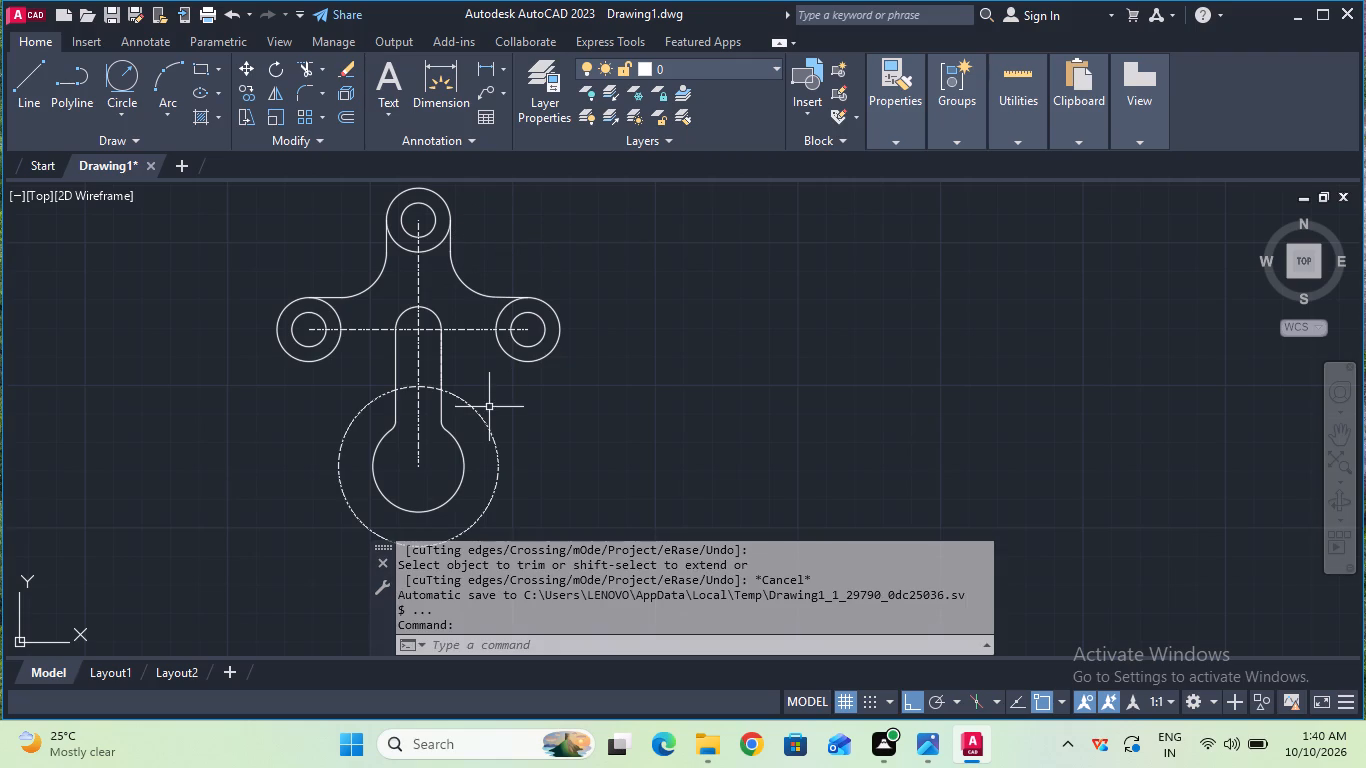
# Draw a horizontal CENTER linetype line from the lower circles' centre to the dashed circle's left quadrant.
pyautogui.moveTo(489, 407); pyautogui.dragTo(489, 311, button='middle')
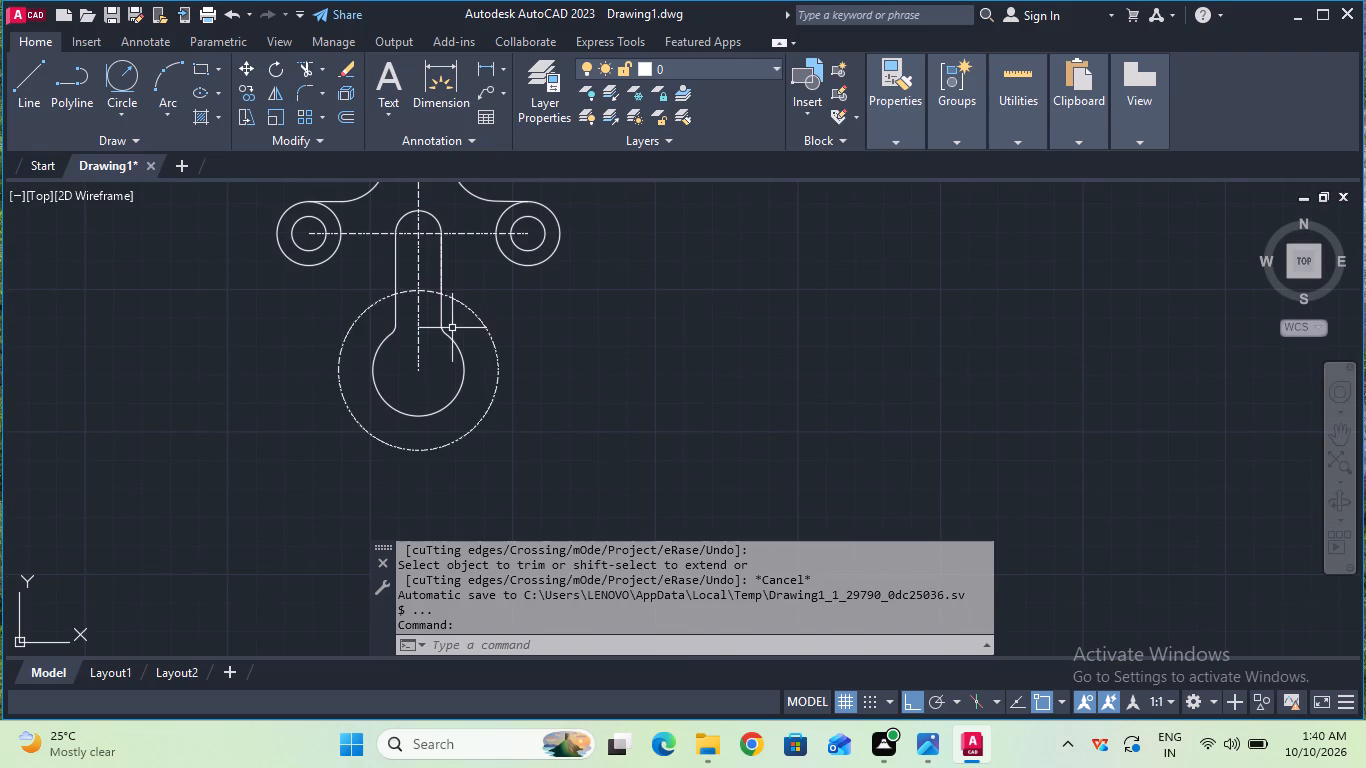
pyautogui.scroll(1, 450, 329)
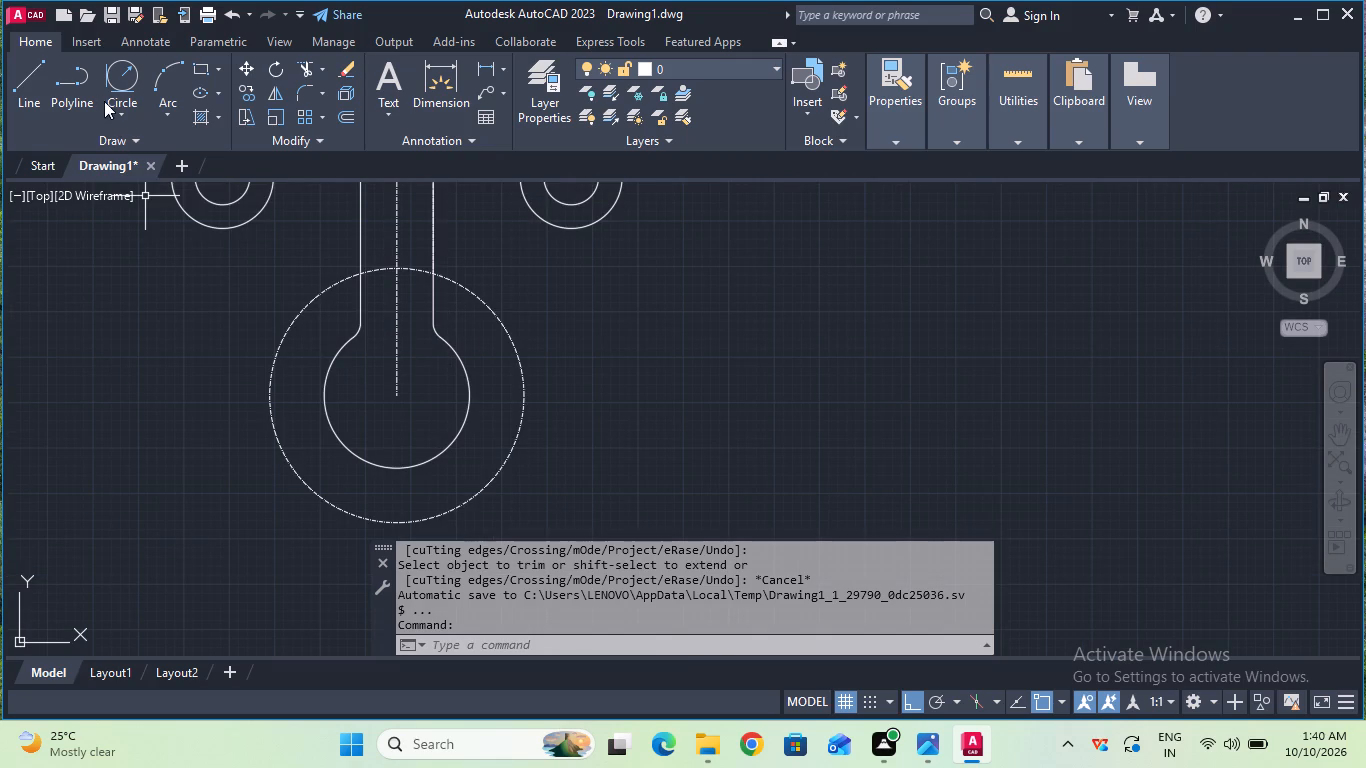
pyautogui.click(26, 89)
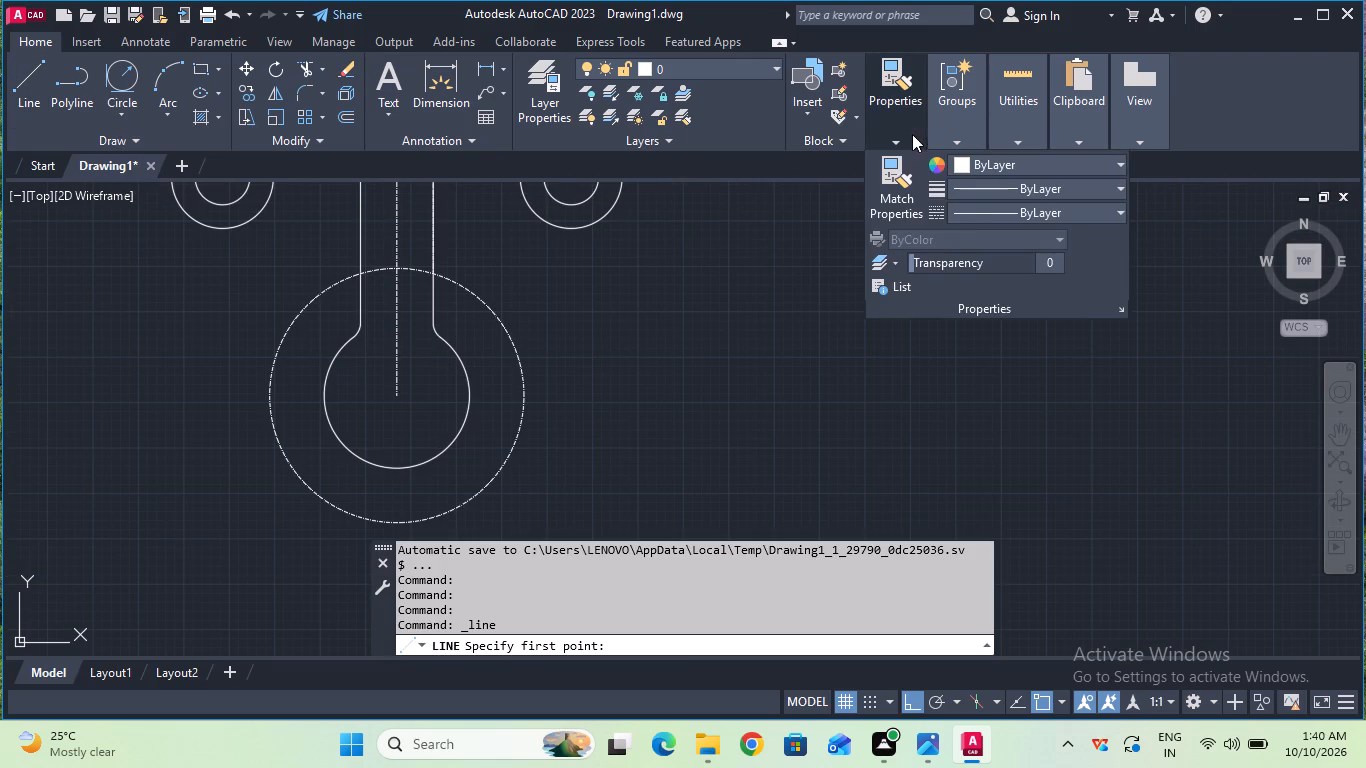
pyautogui.click(970, 215)
pyautogui.click(982, 295)
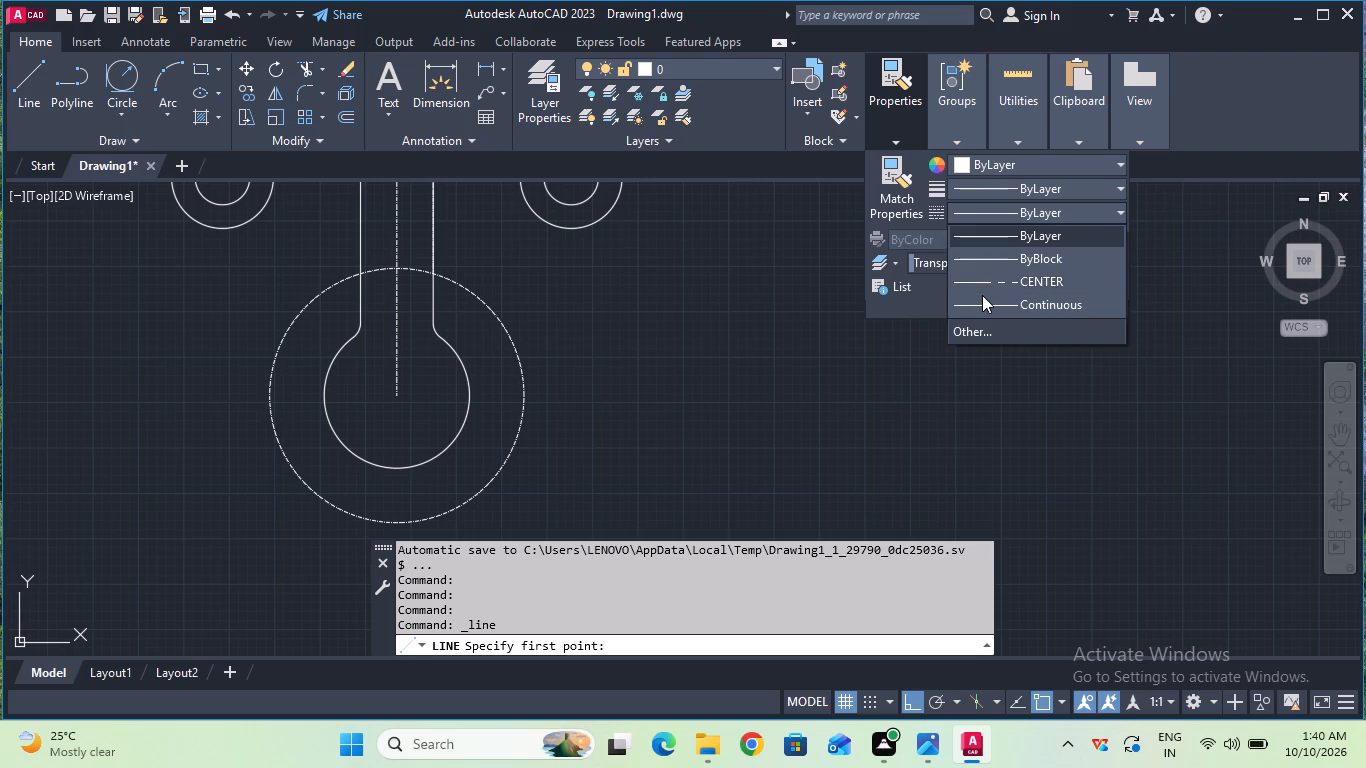
pyautogui.click(994, 206)
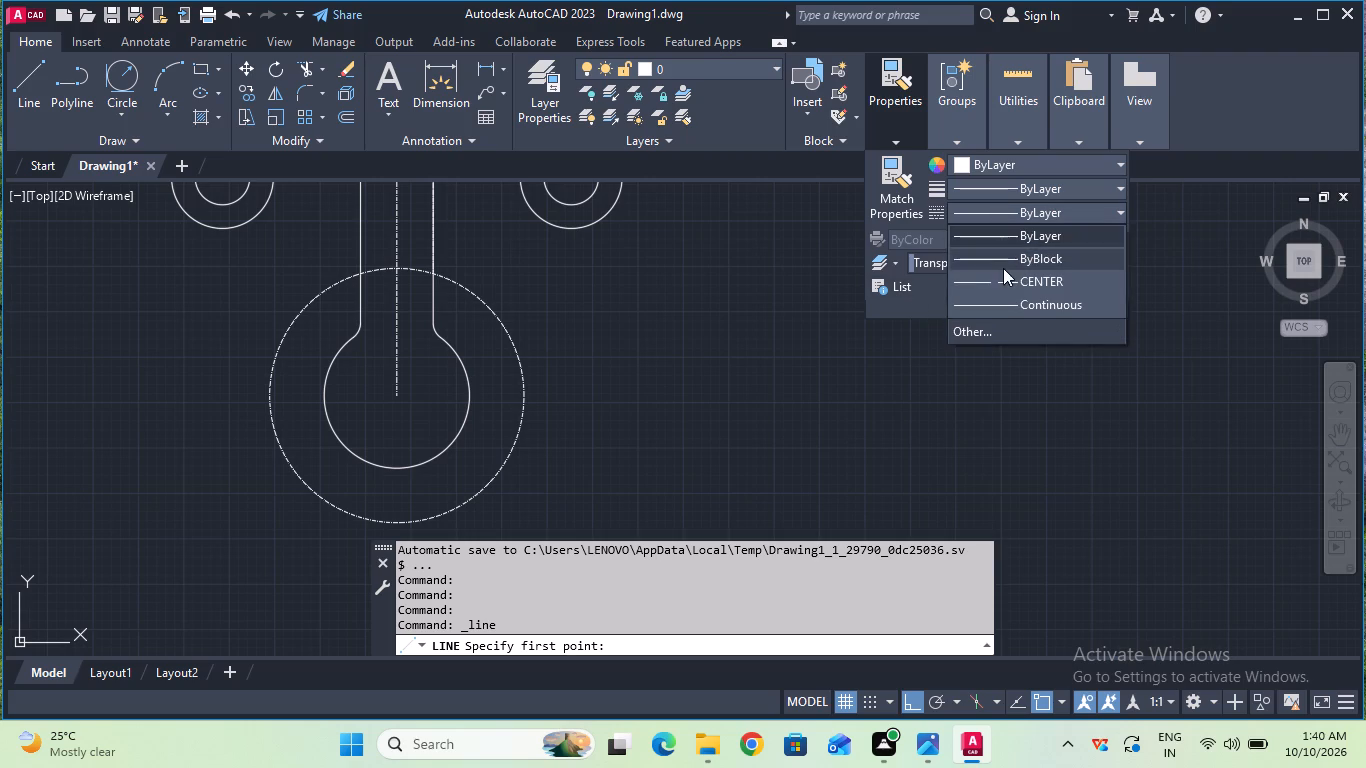
pyautogui.click(1003, 275)
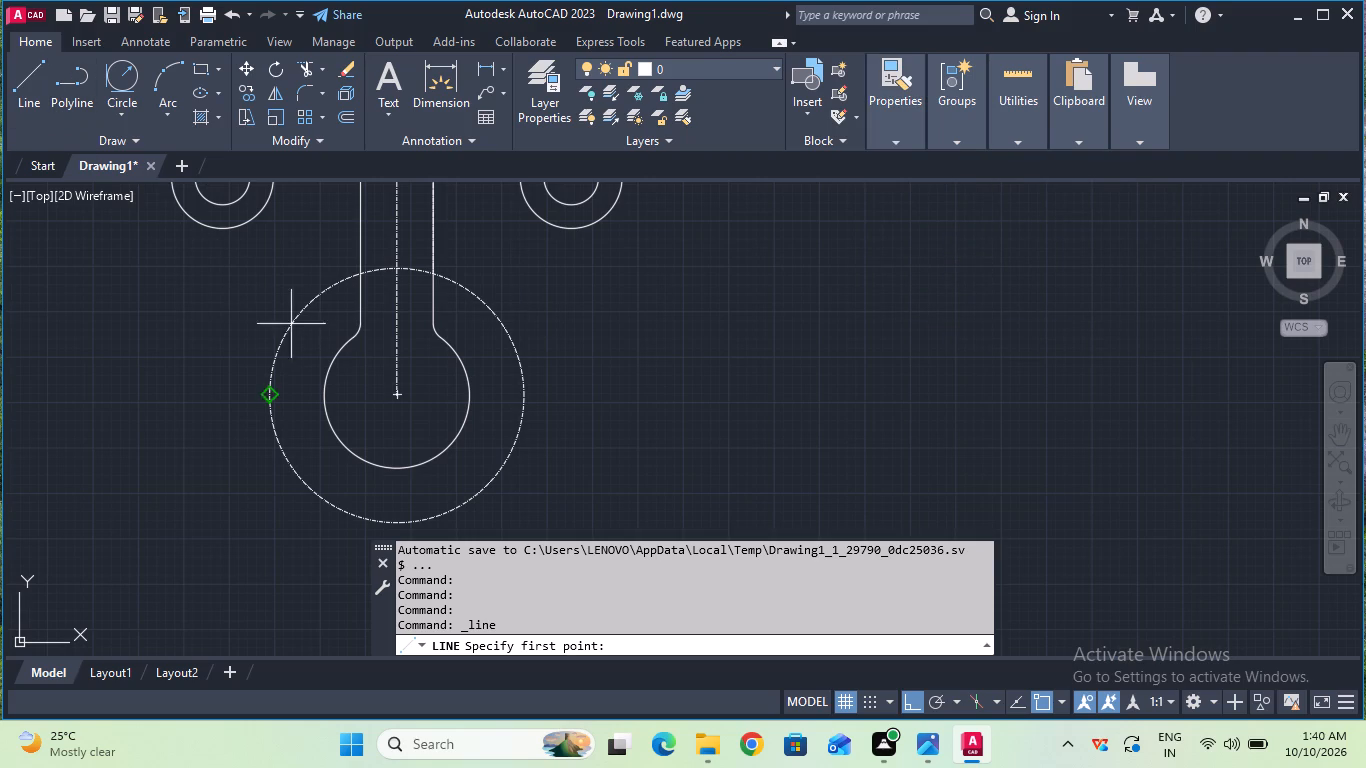
pyautogui.click(392, 394)
pyautogui.click(273, 402)
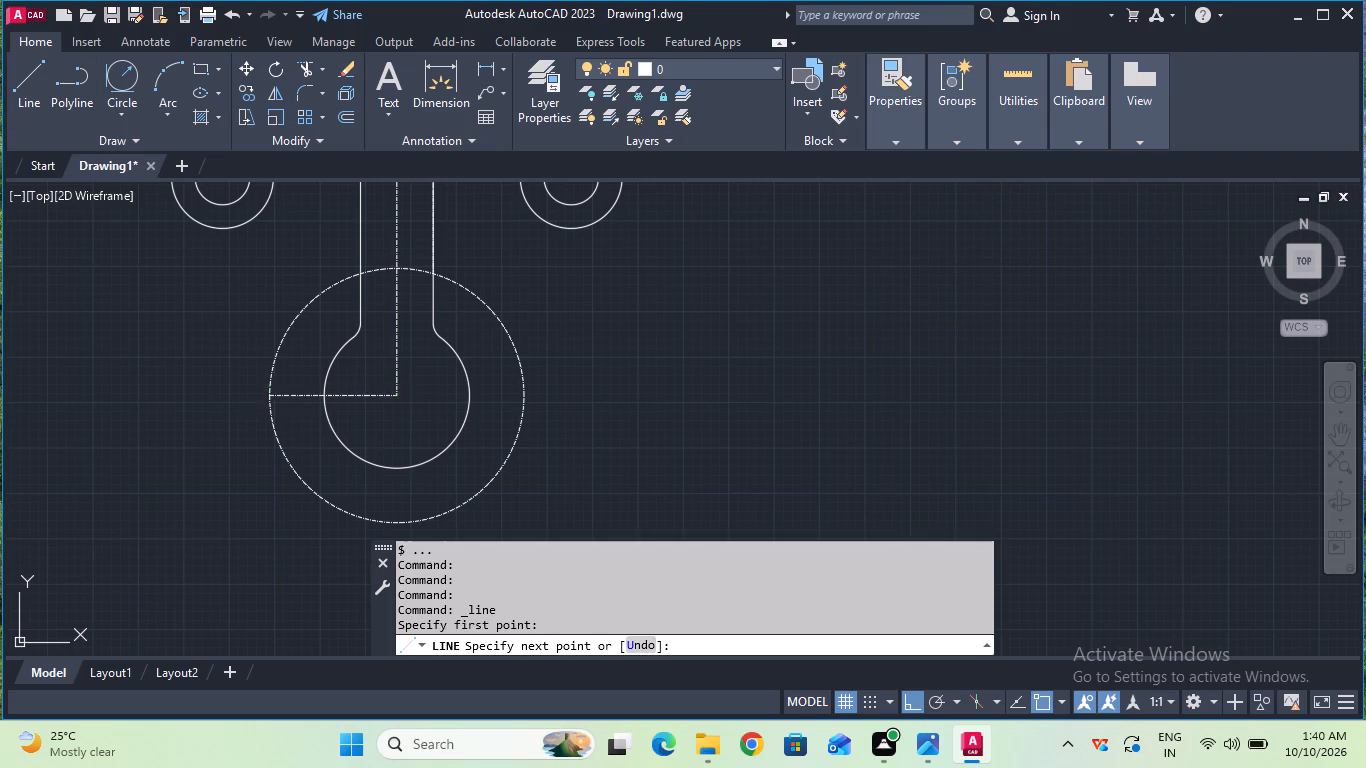
pyautogui.press('Escape')
# Draw a horizontal CENTER linetype line from the lower circles' centre to the dashed circle's right quadrant.
pyautogui.click(22, 99)
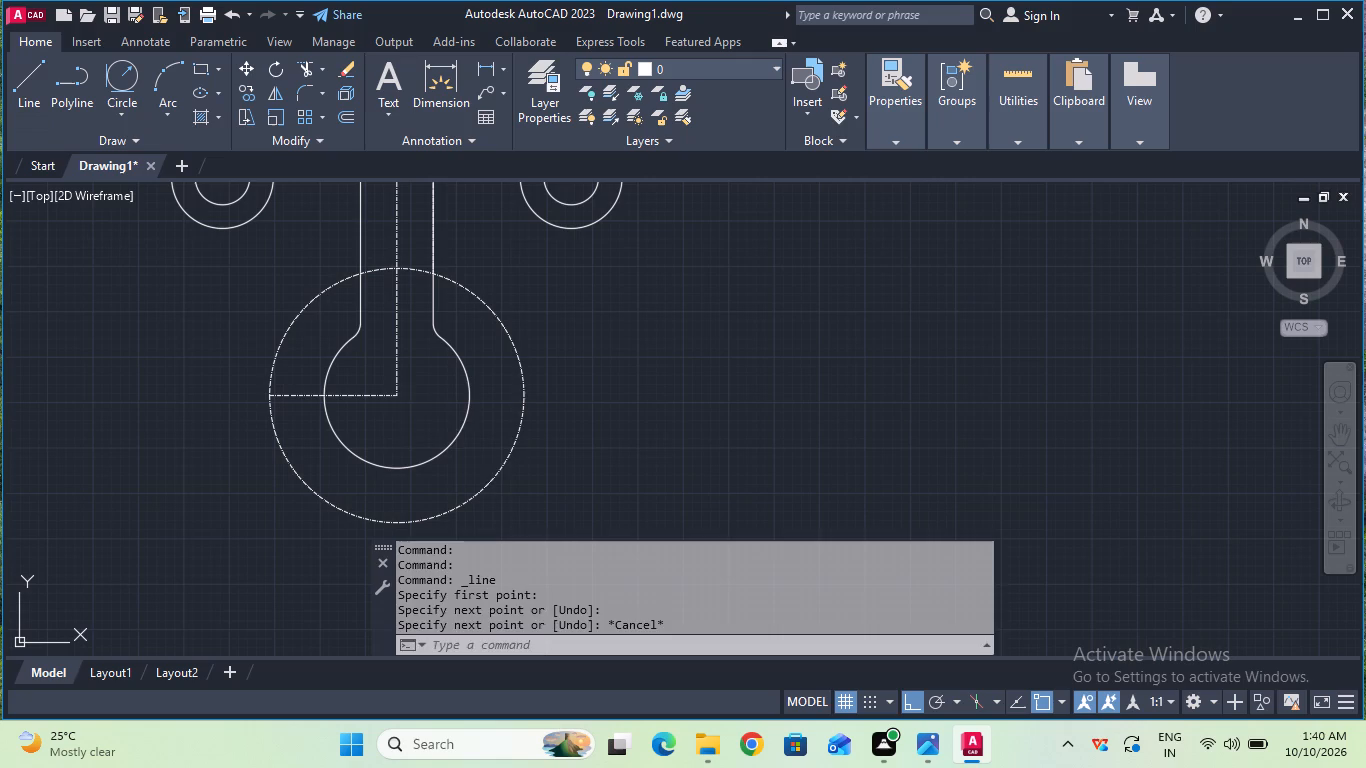
pyautogui.click(401, 399)
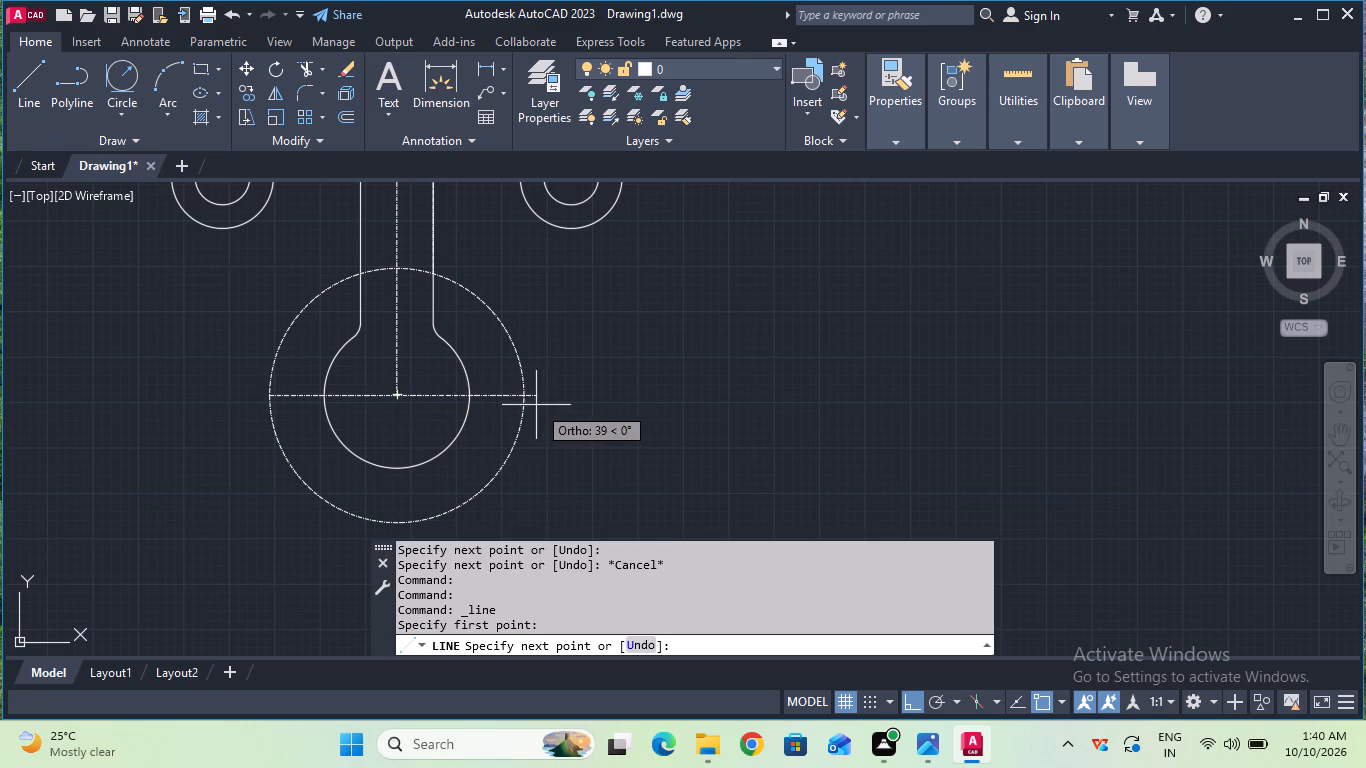
pyautogui.click(526, 399)
pyautogui.press('Escape')
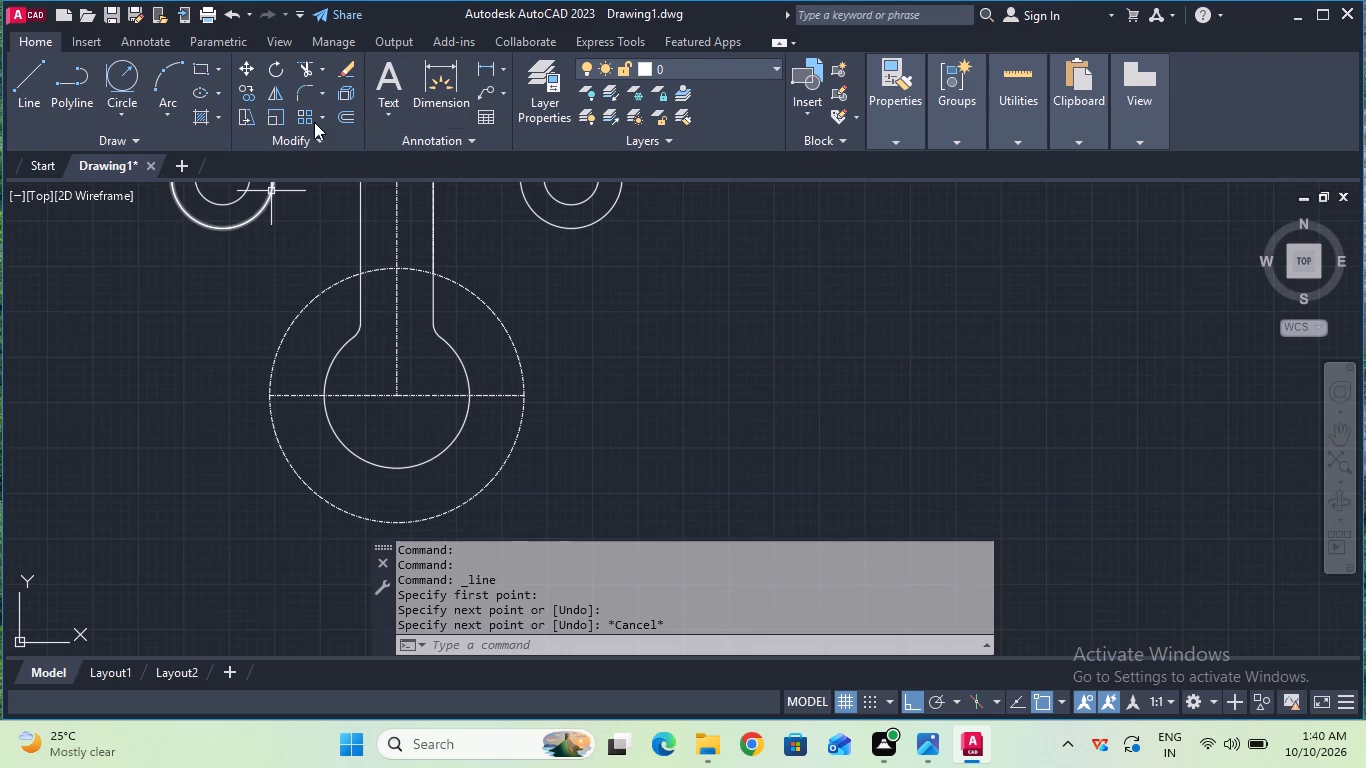
# Draw a 9 mm radius circle in ByLayer linetype, centred on the dashed circle's left quadrant.
pyautogui.click(118, 112)
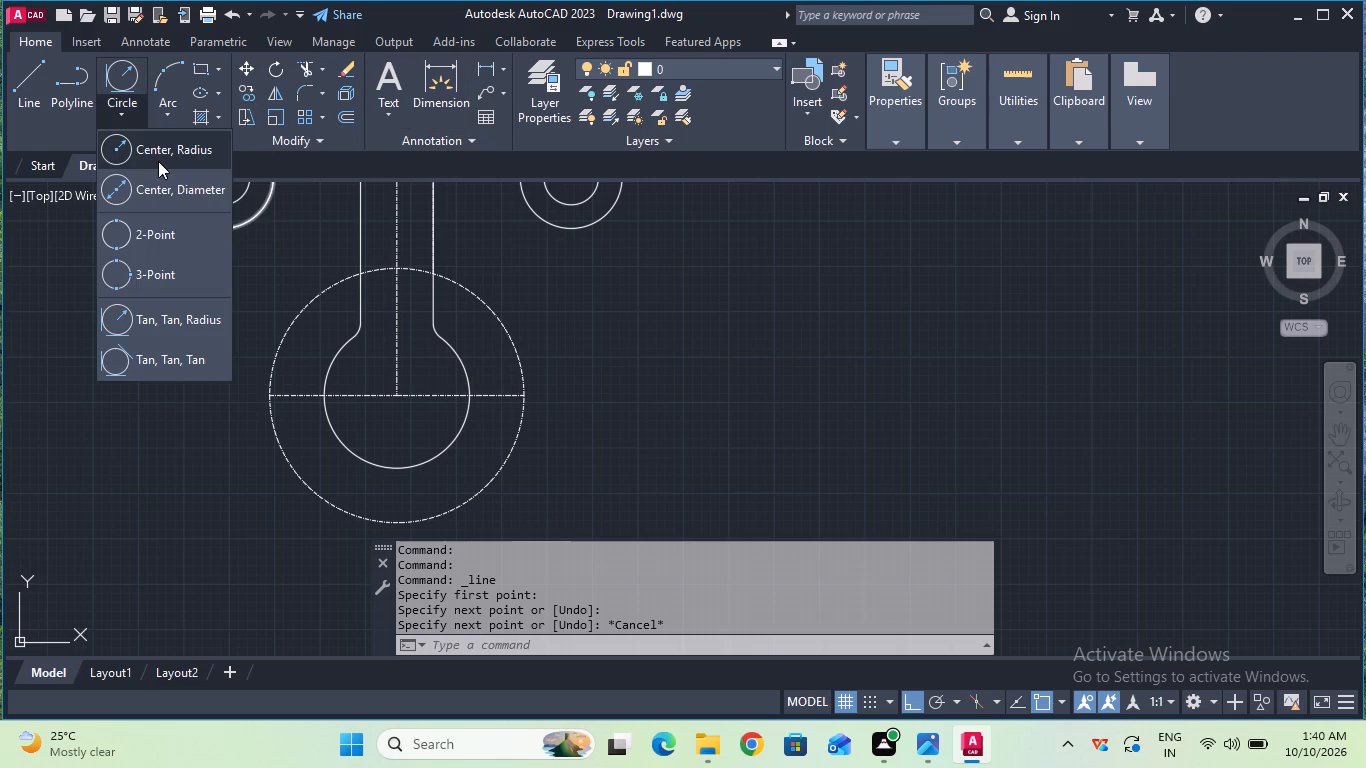
pyautogui.click(158, 161)
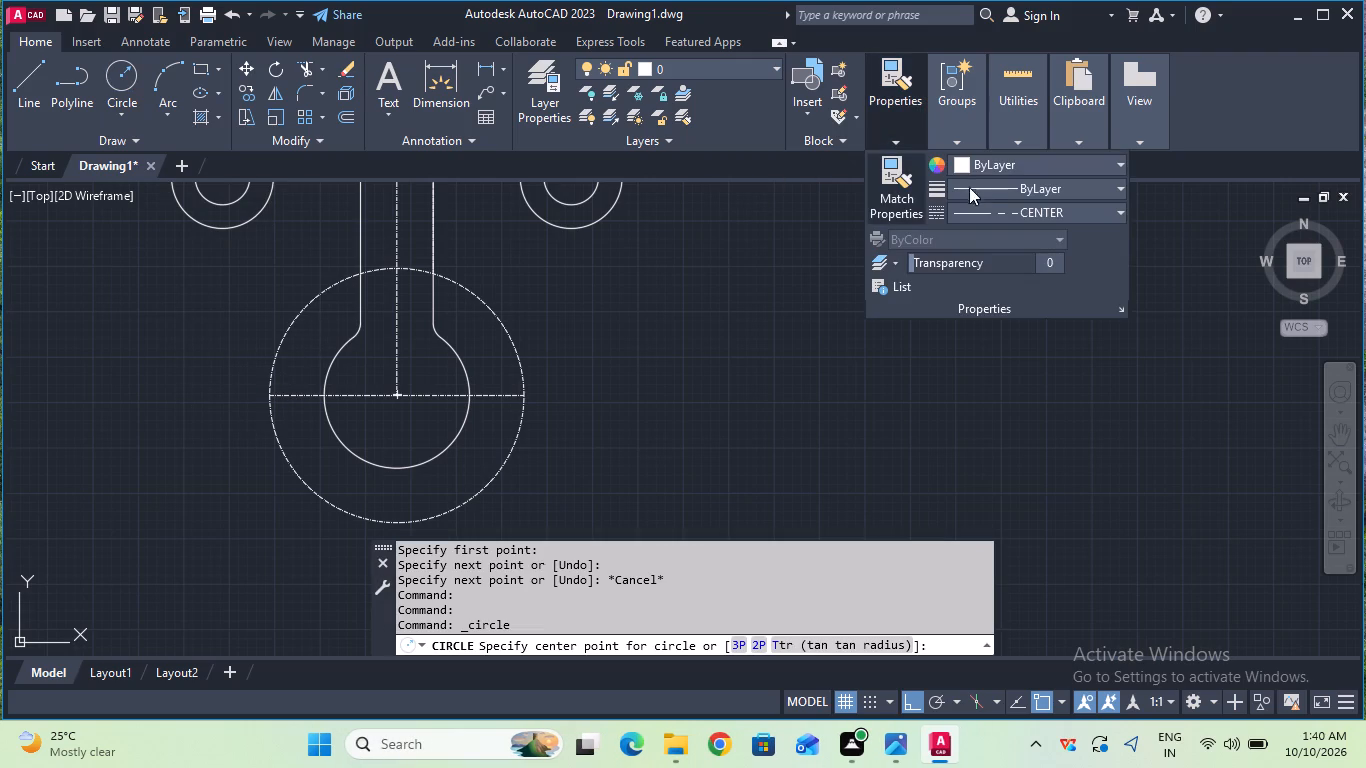
pyautogui.click(974, 205)
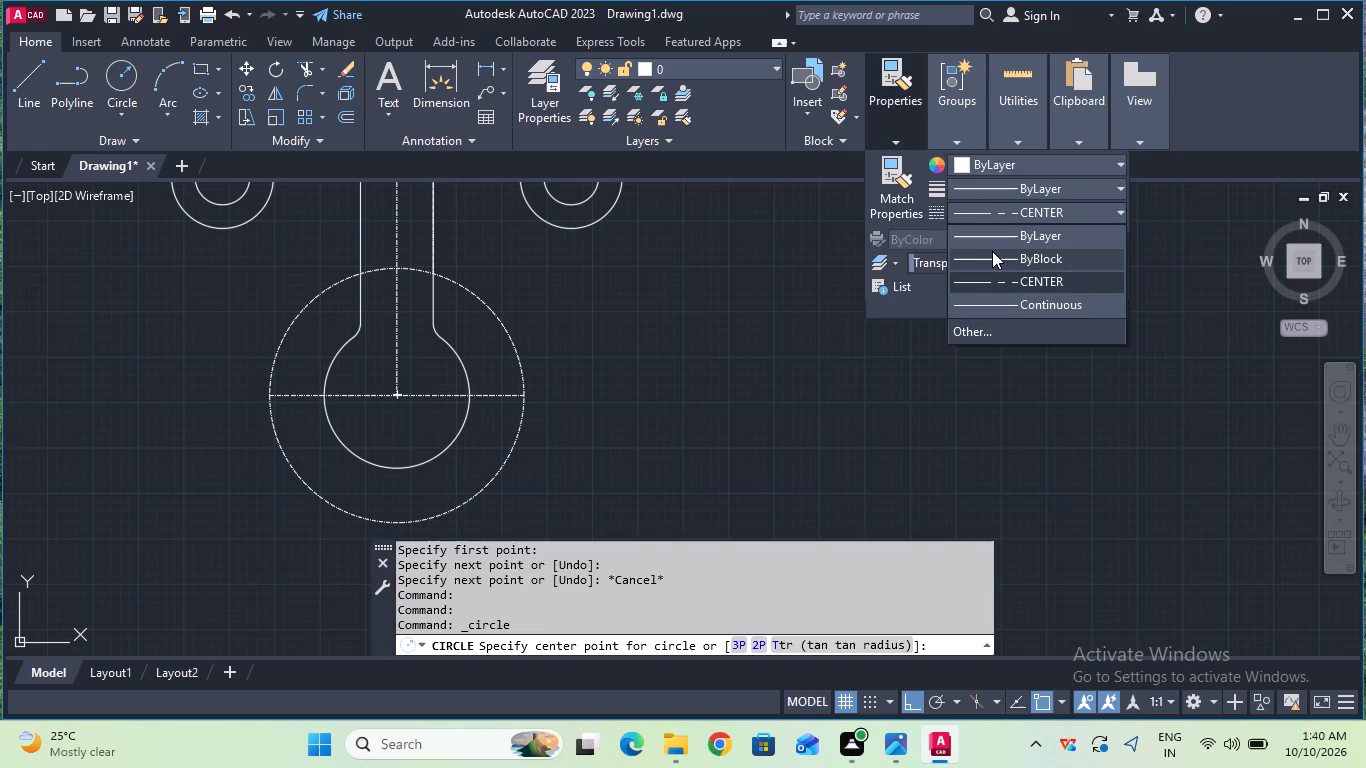
pyautogui.click(998, 236)
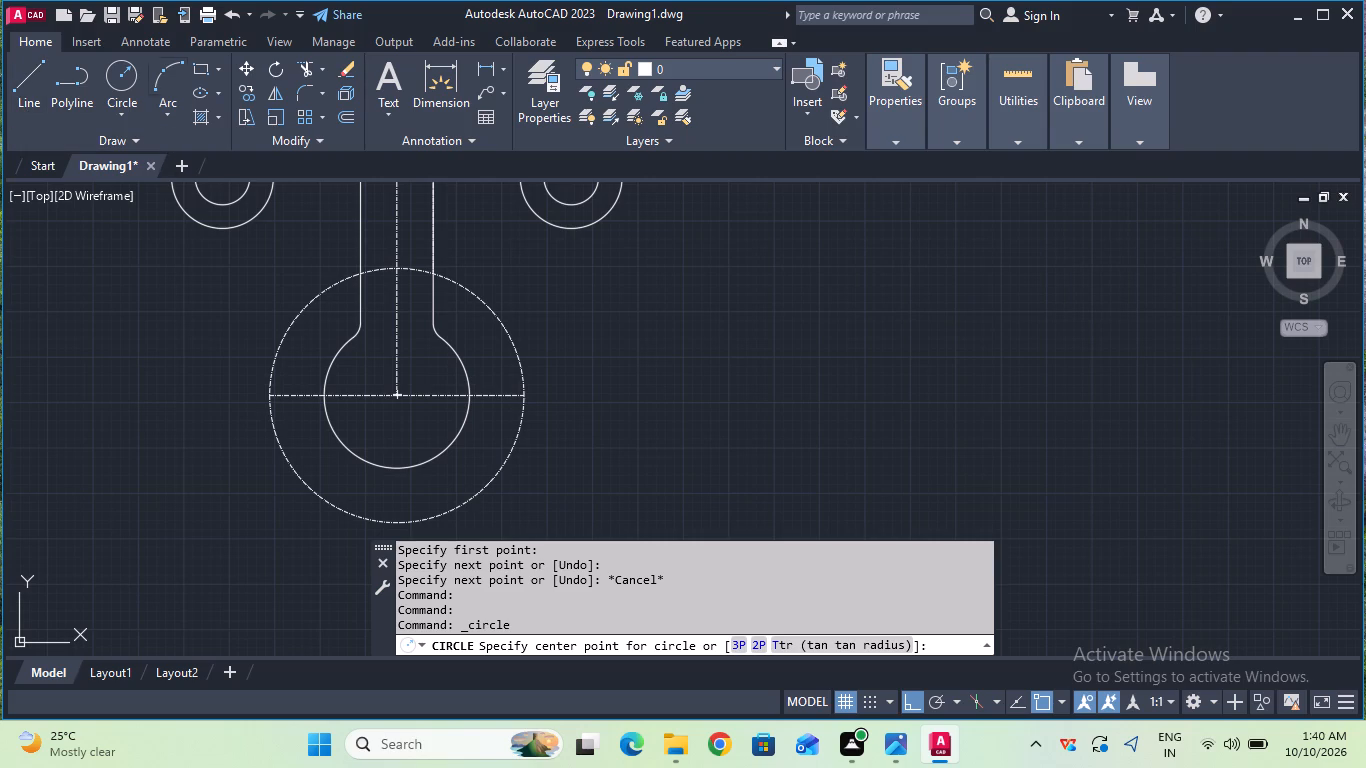
pyautogui.click(131, 95)
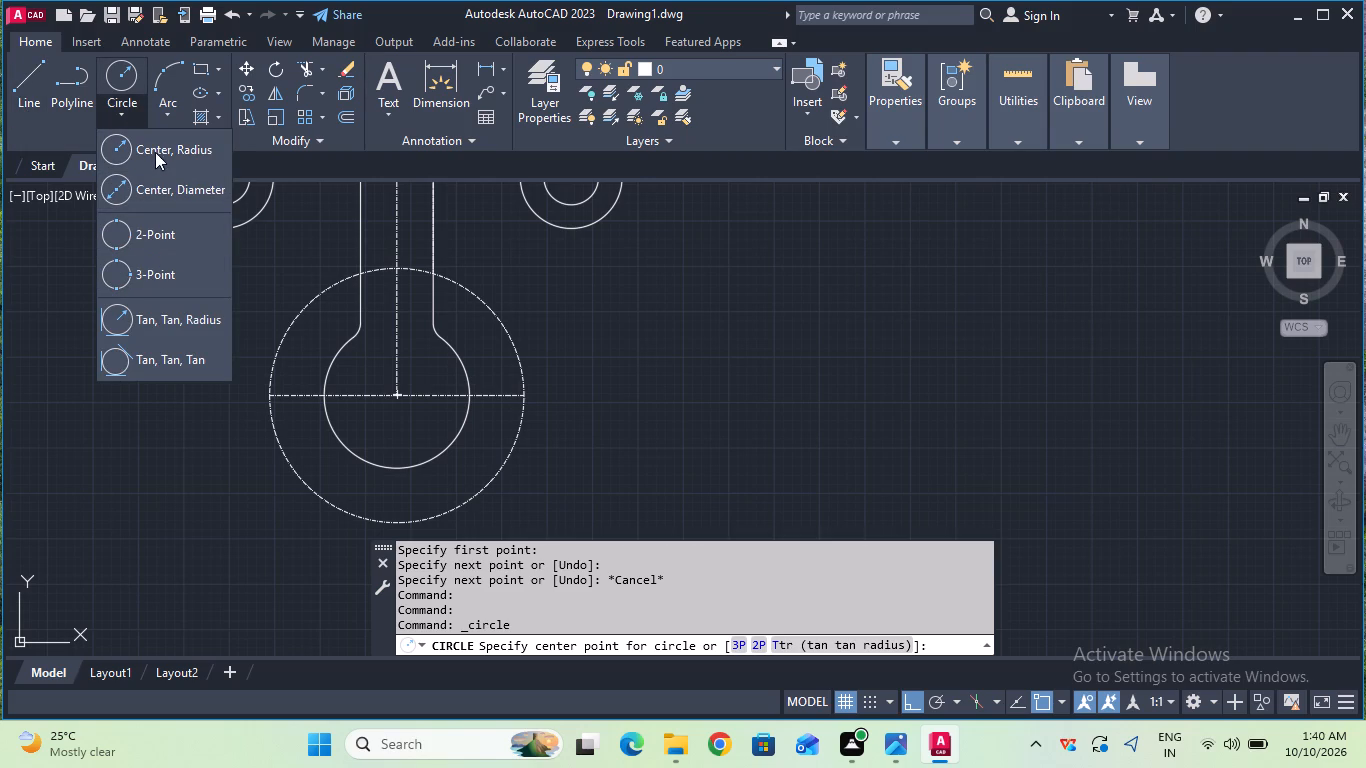
pyautogui.click(155, 151)
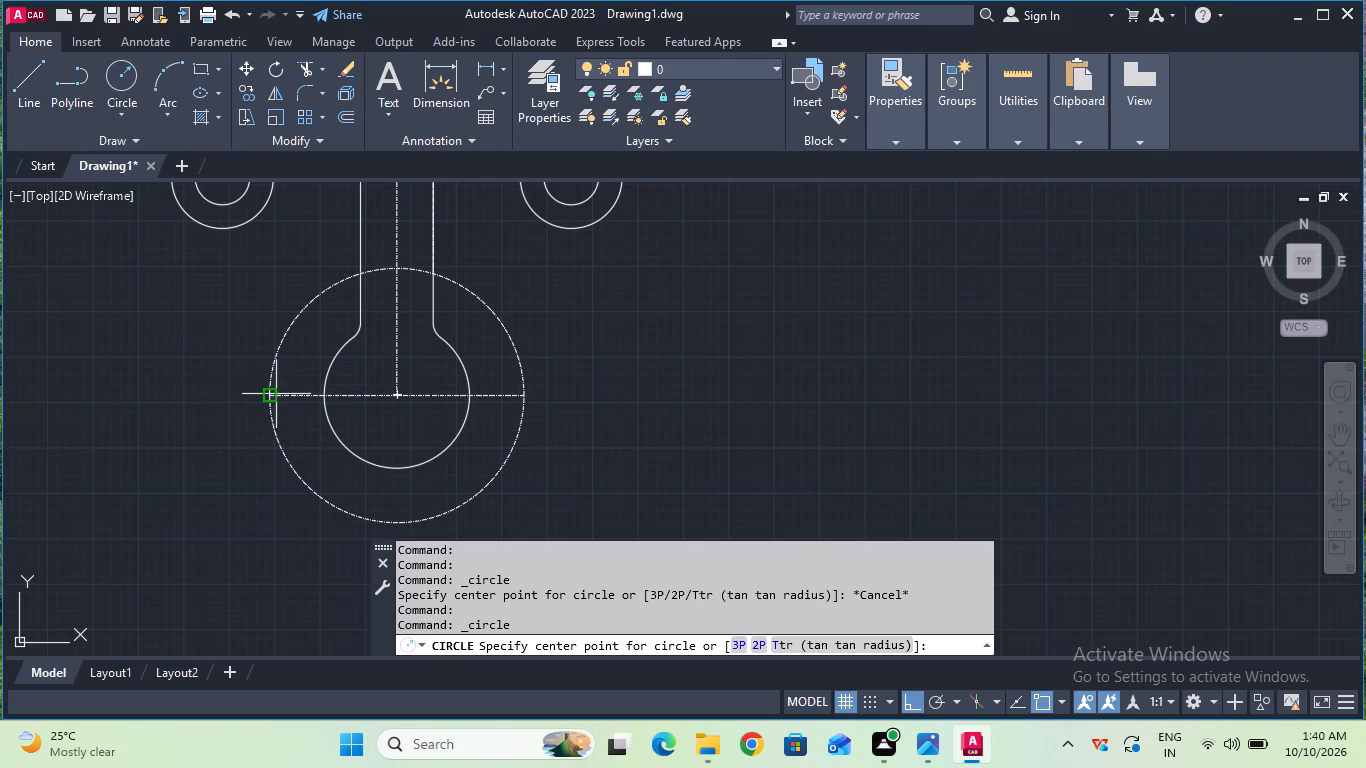
pyautogui.click(273, 394)
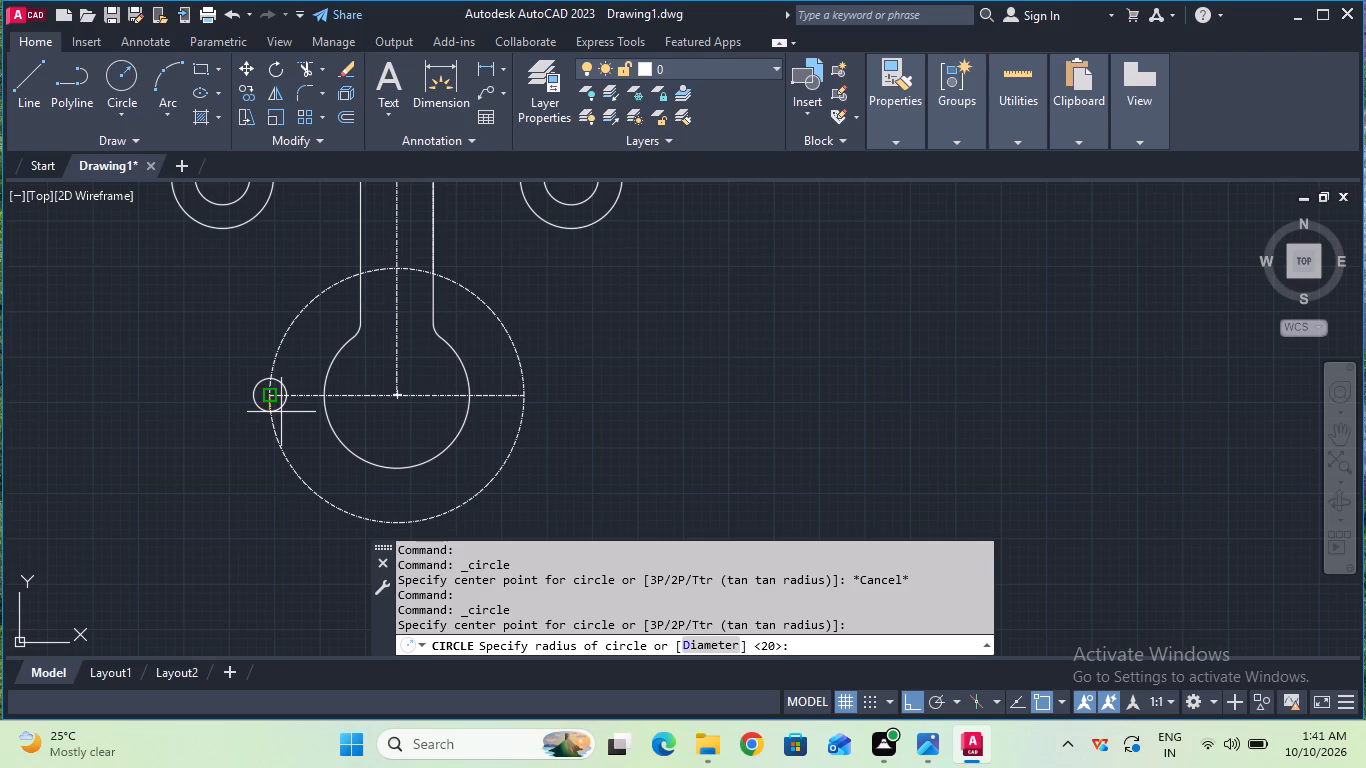
pyautogui.press('9')
pyautogui.press('Return')
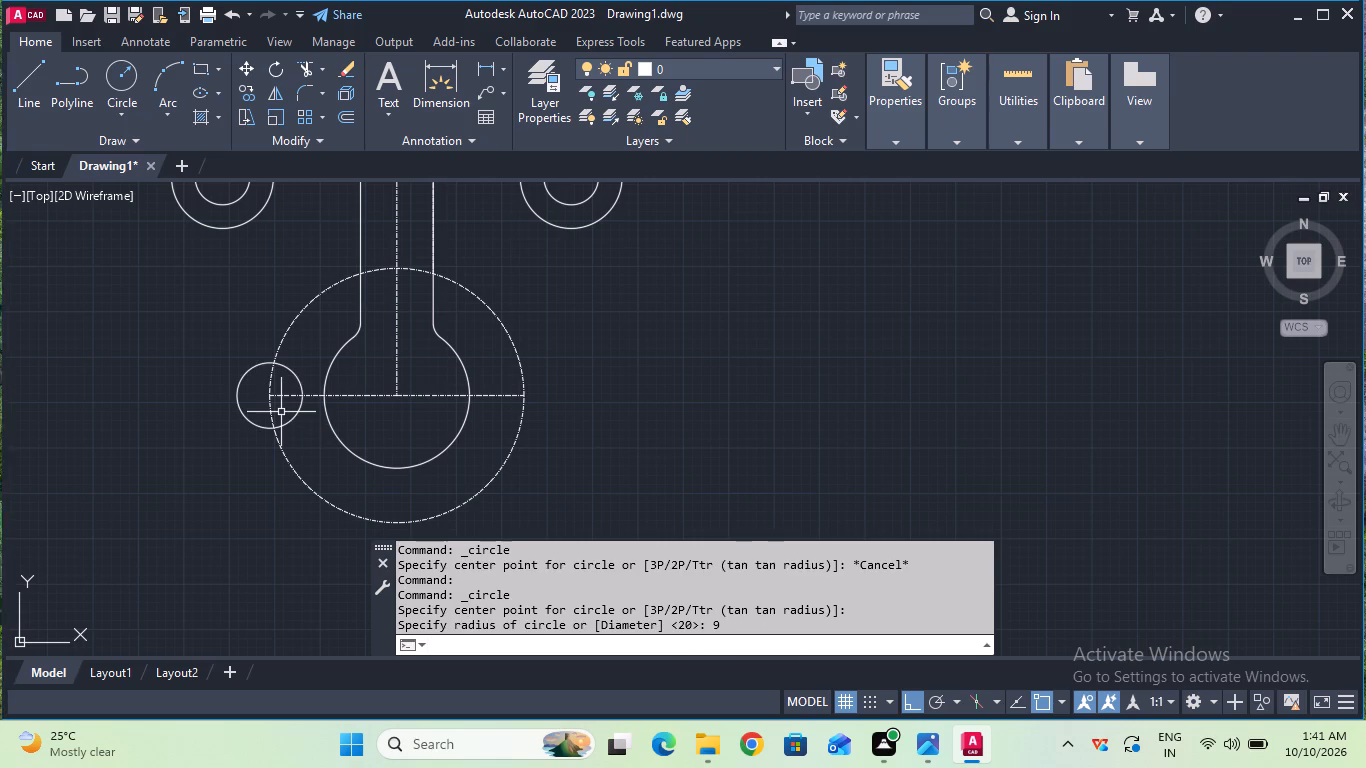
# Draw a 9 mm radius circle centred on the dashed circle's right quadrant.
pyautogui.click(116, 79)
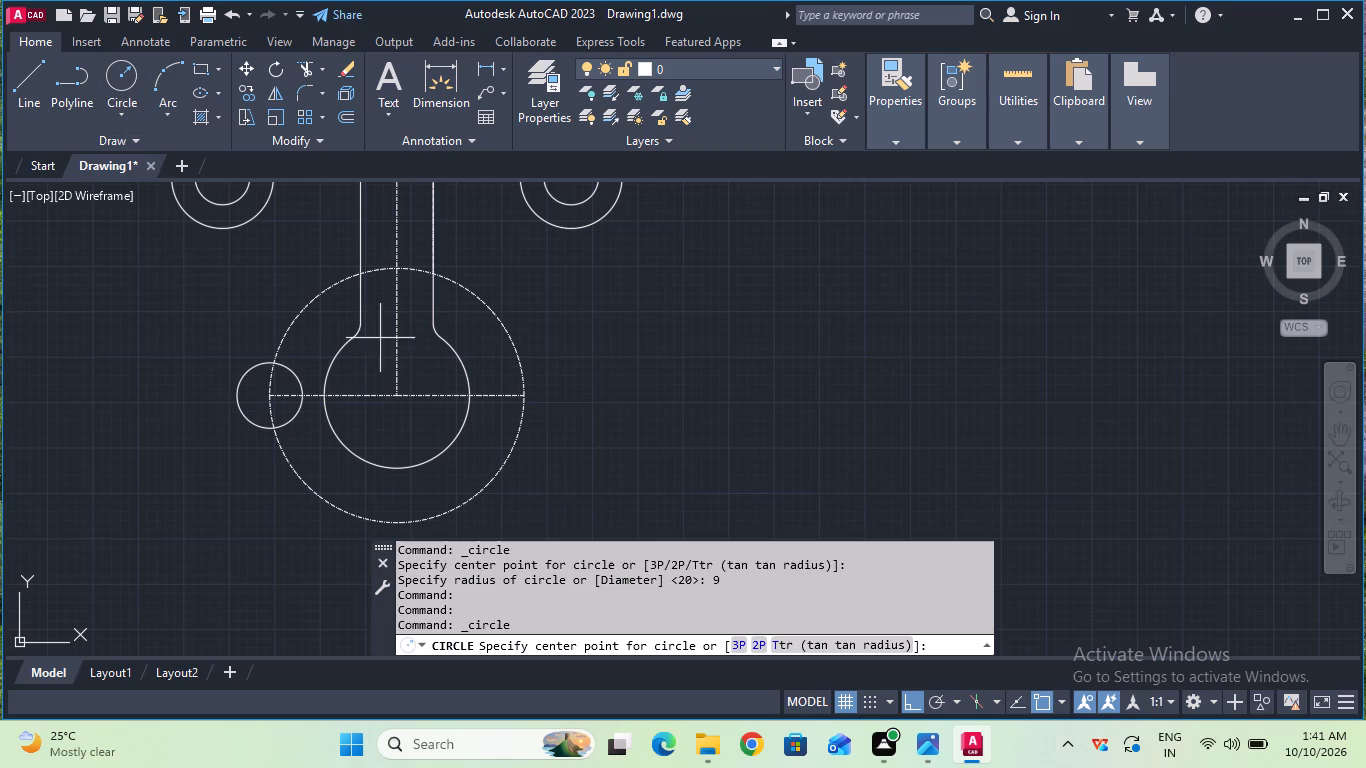
pyautogui.click(518, 396)
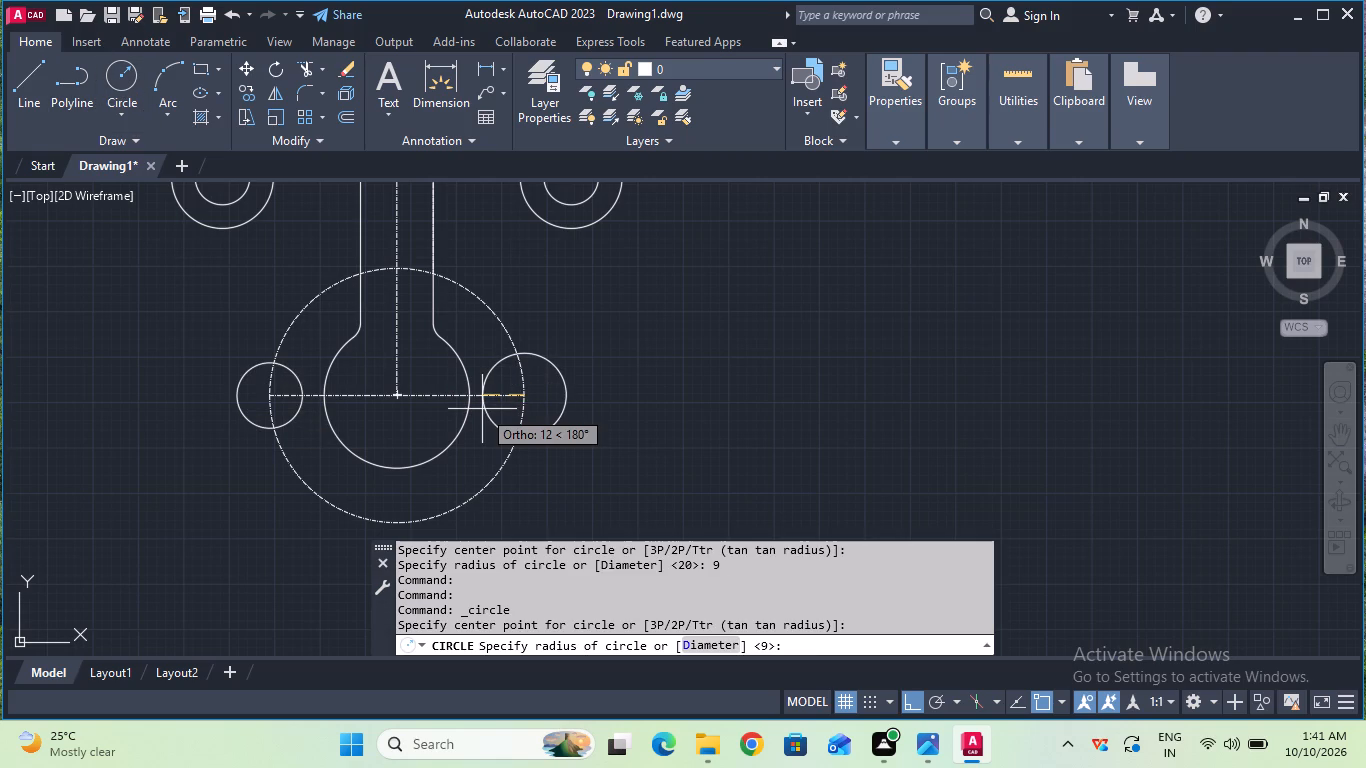
pyautogui.press('9')
pyautogui.press('Return')
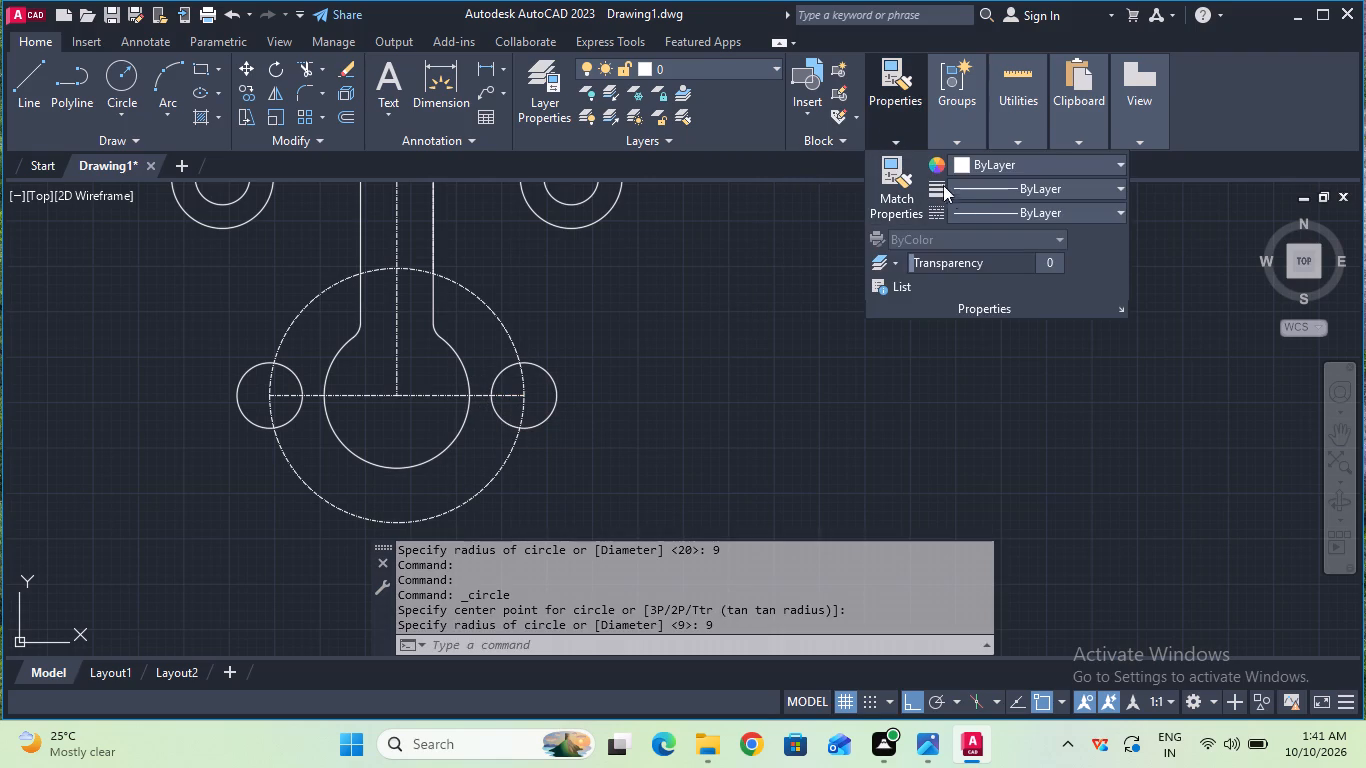
# With CENTER linetype and 30° polar tracking, draw a line from the lower circles' centre at 240° to the dashed circle.
pyautogui.click(960, 205)
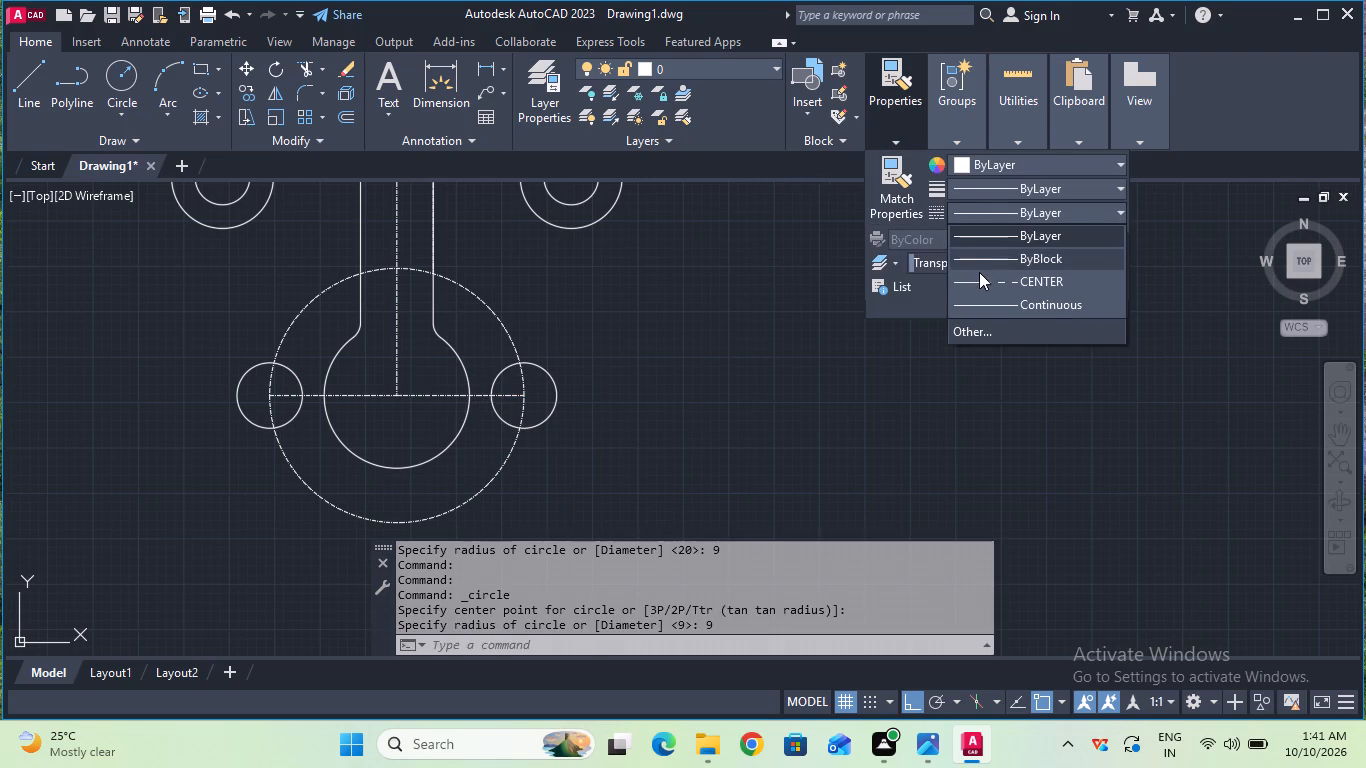
pyautogui.click(980, 278)
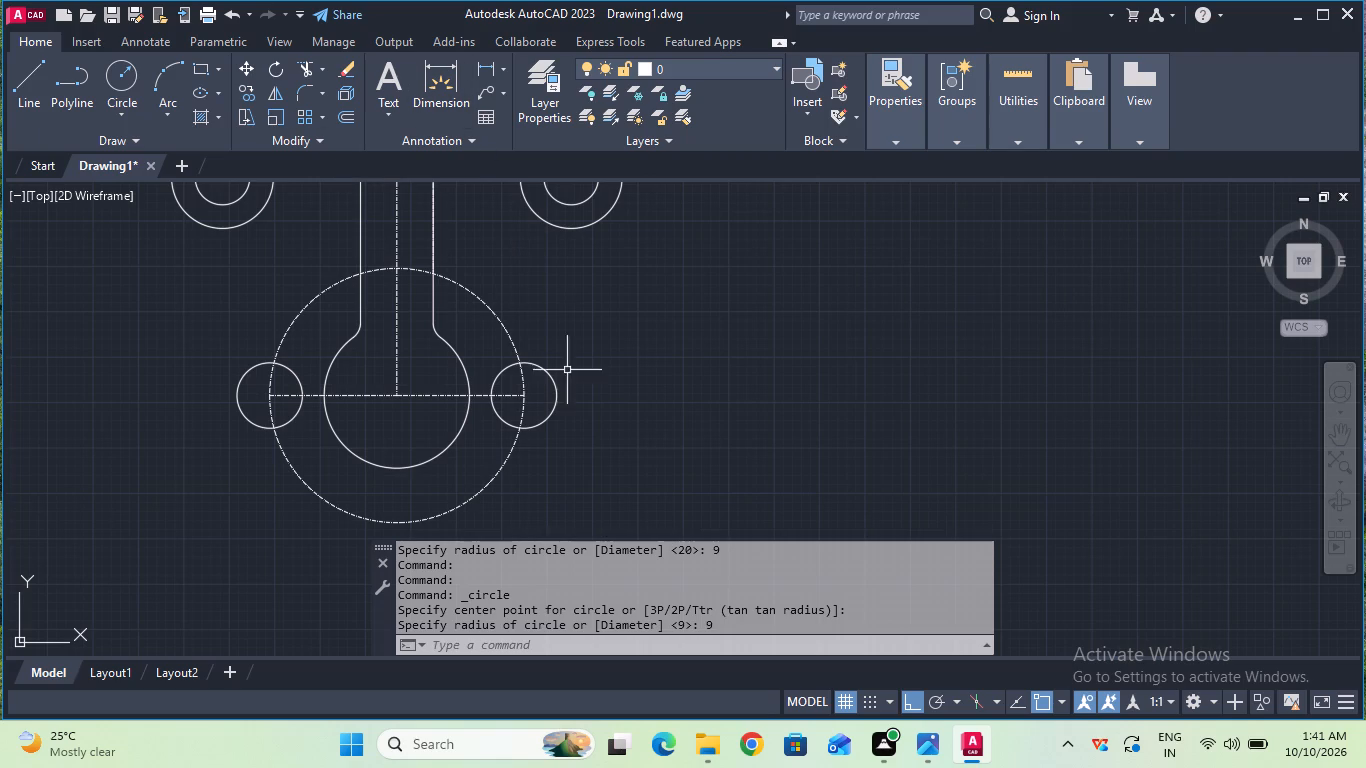
pyautogui.click(932, 696)
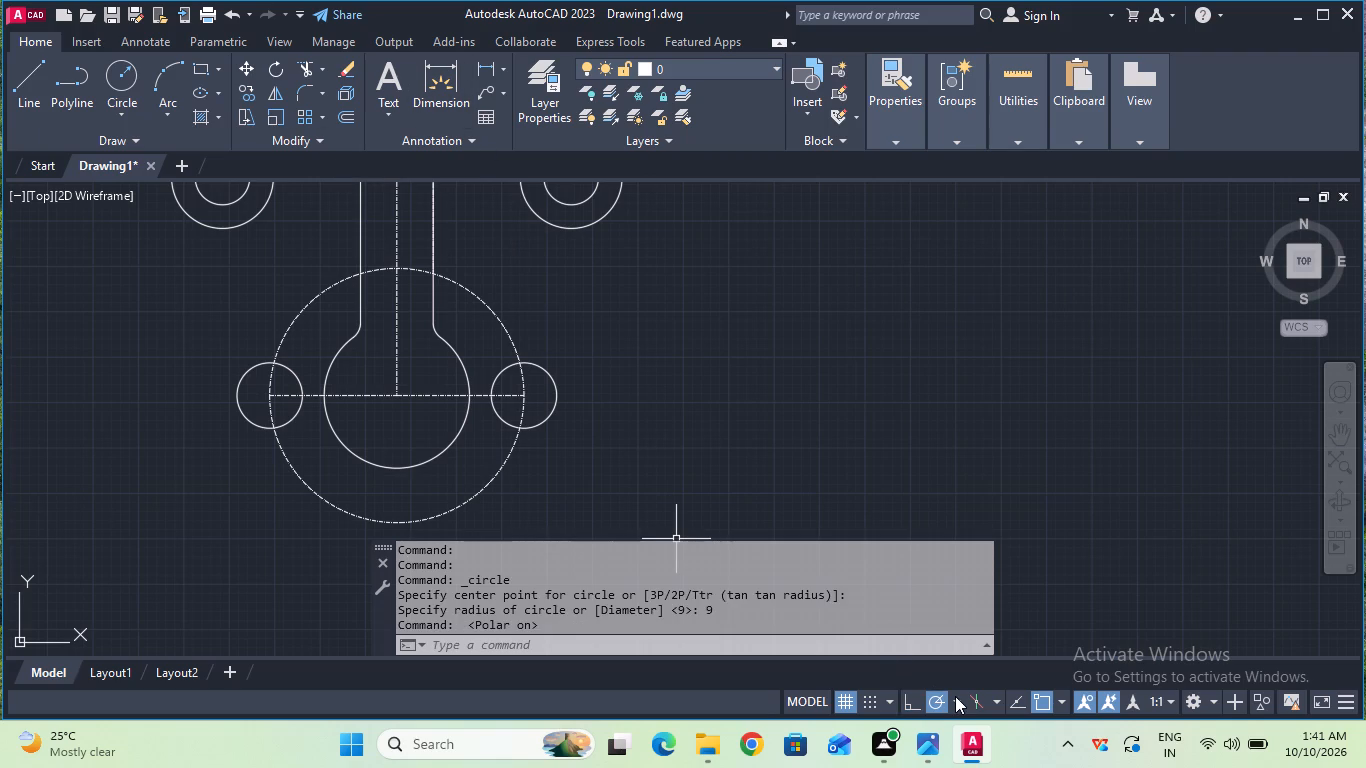
pyautogui.click(955, 696)
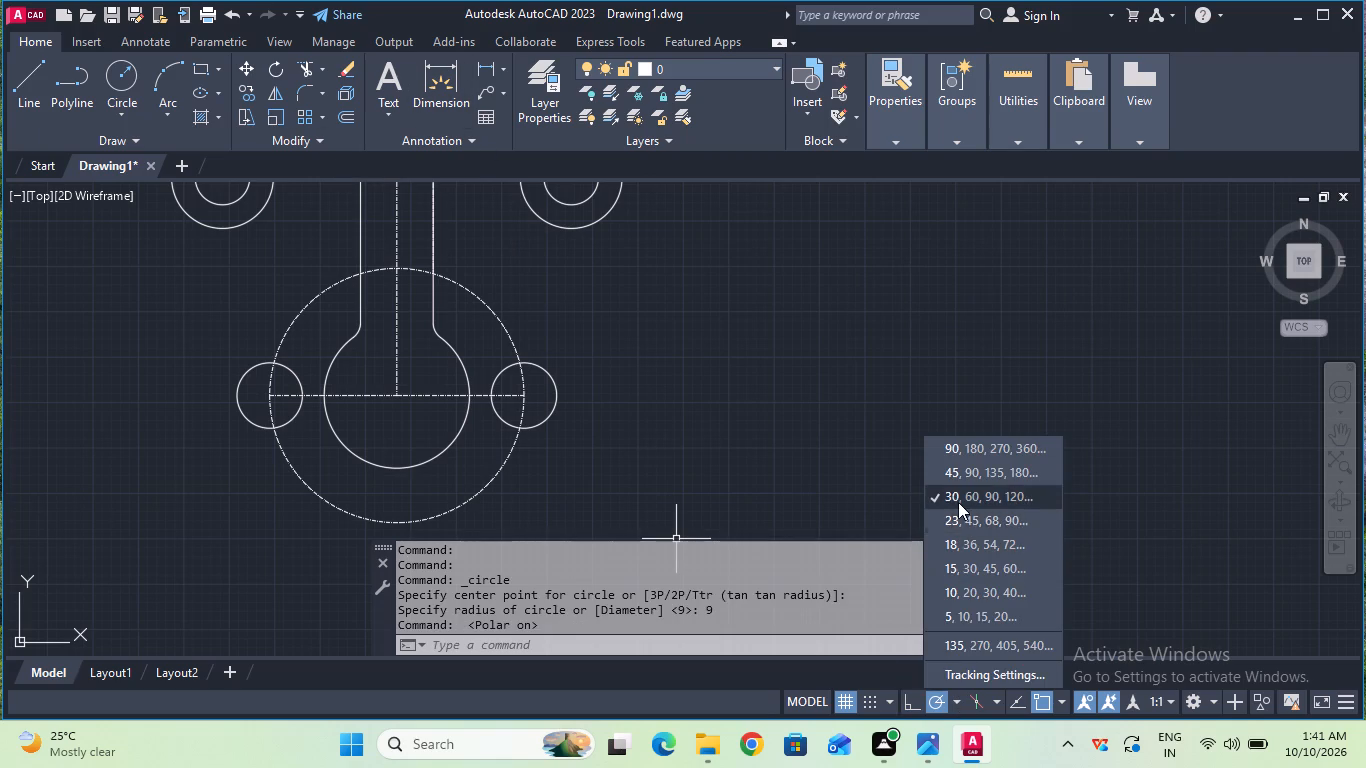
pyautogui.click(958, 500)
pyautogui.click(23, 92)
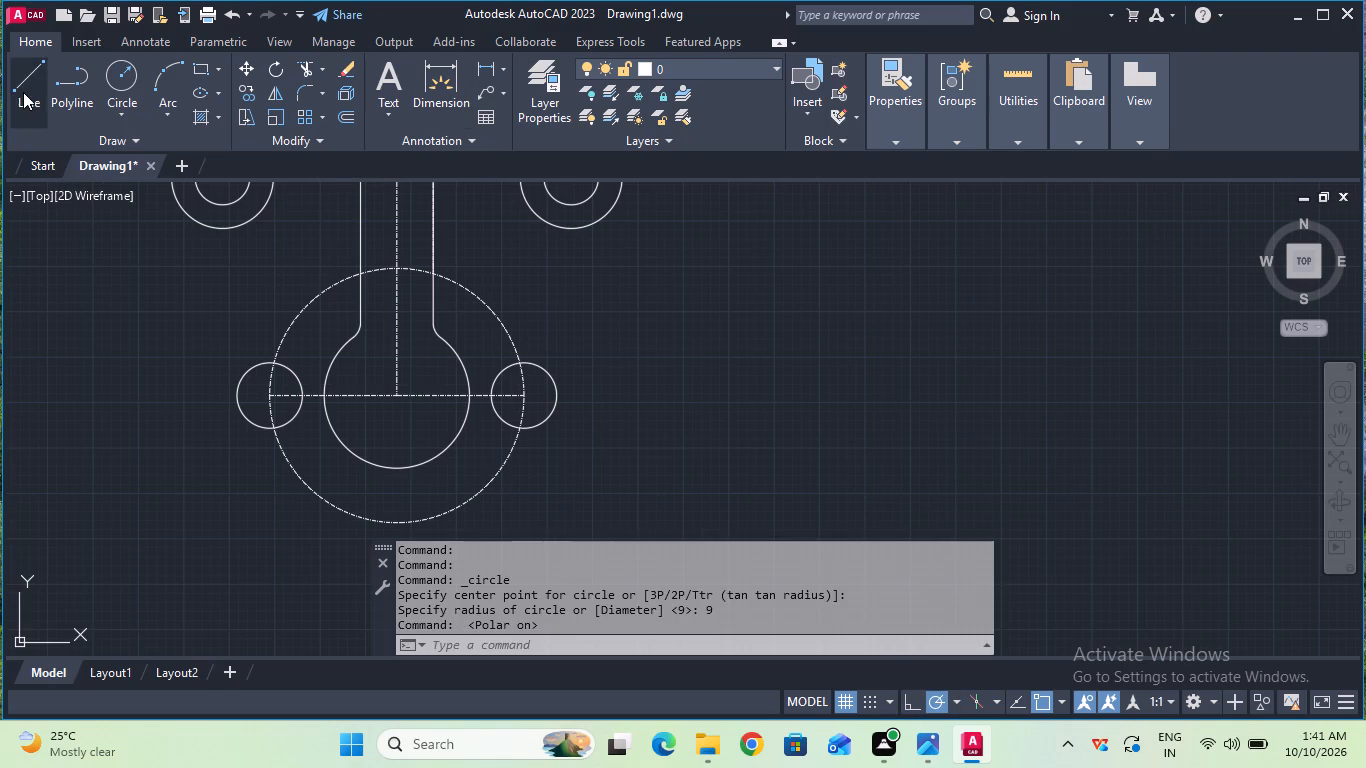
pyautogui.click(397, 397)
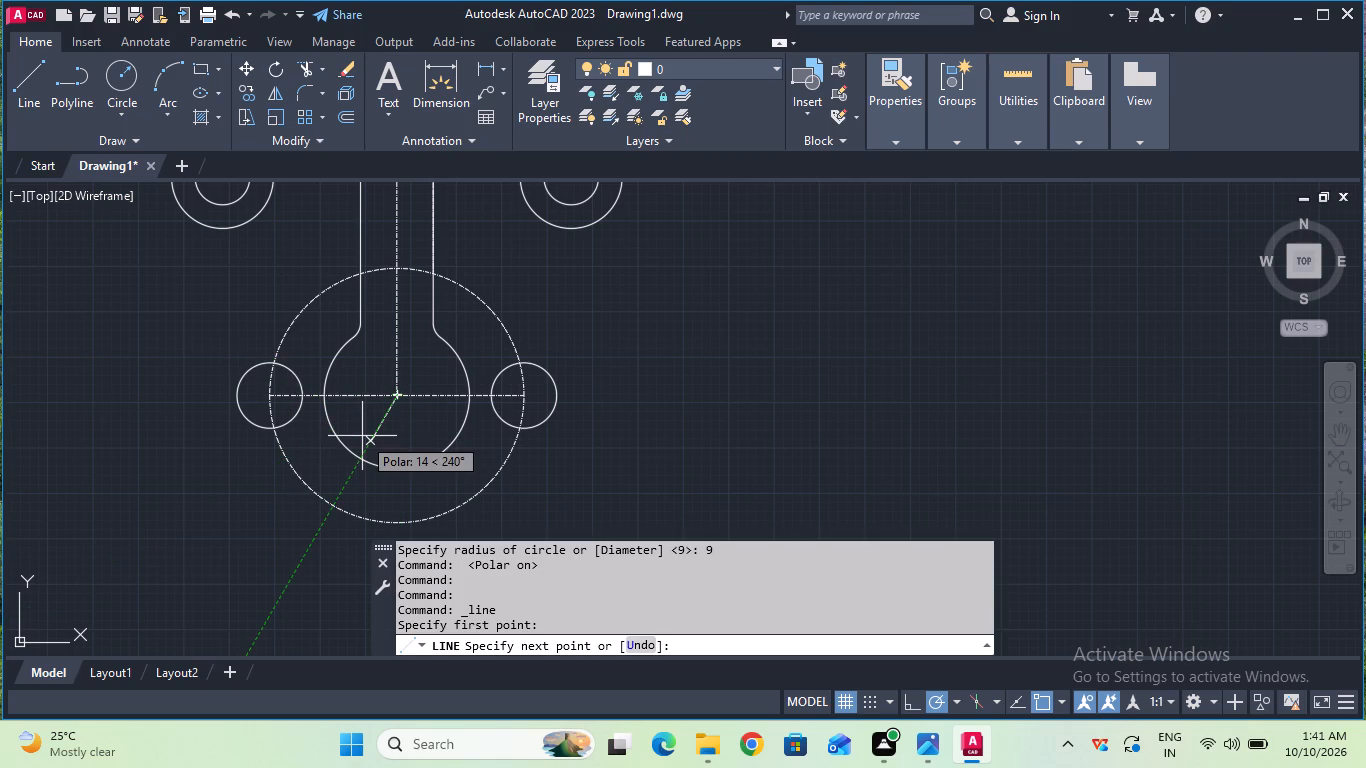
pyautogui.click(330, 502)
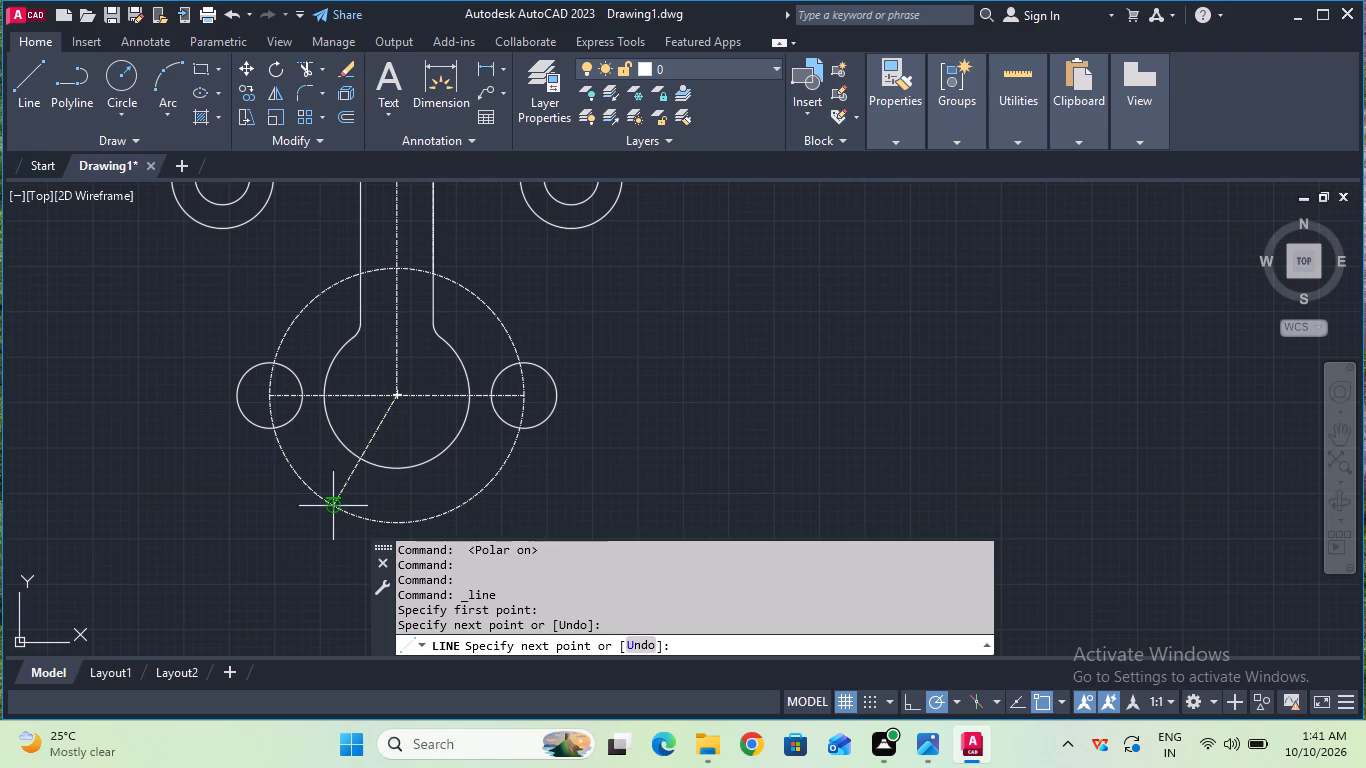
pyautogui.press('Escape')
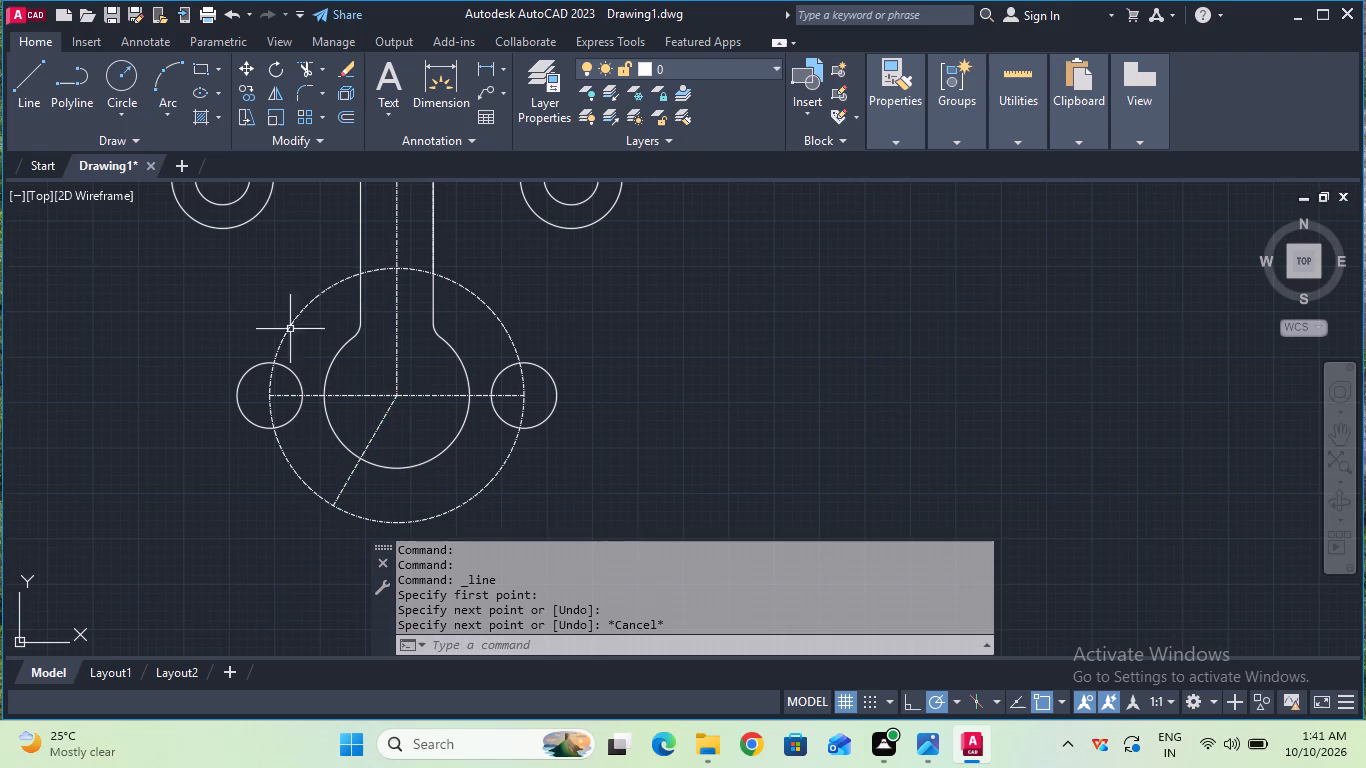
# Draw a CENTER linetype line from the lower circles' centre at 300° to the dashed circle.
pyautogui.click(46, 92)
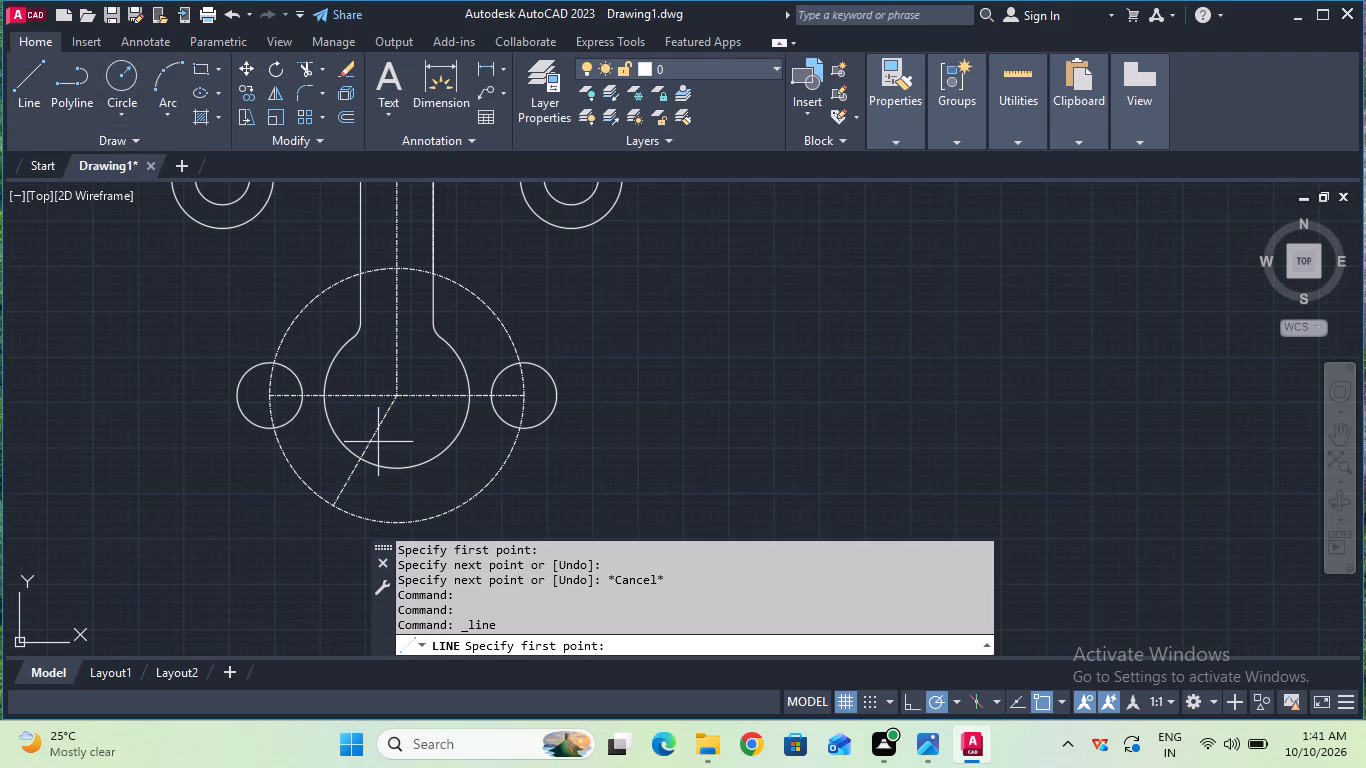
pyautogui.click(397, 400)
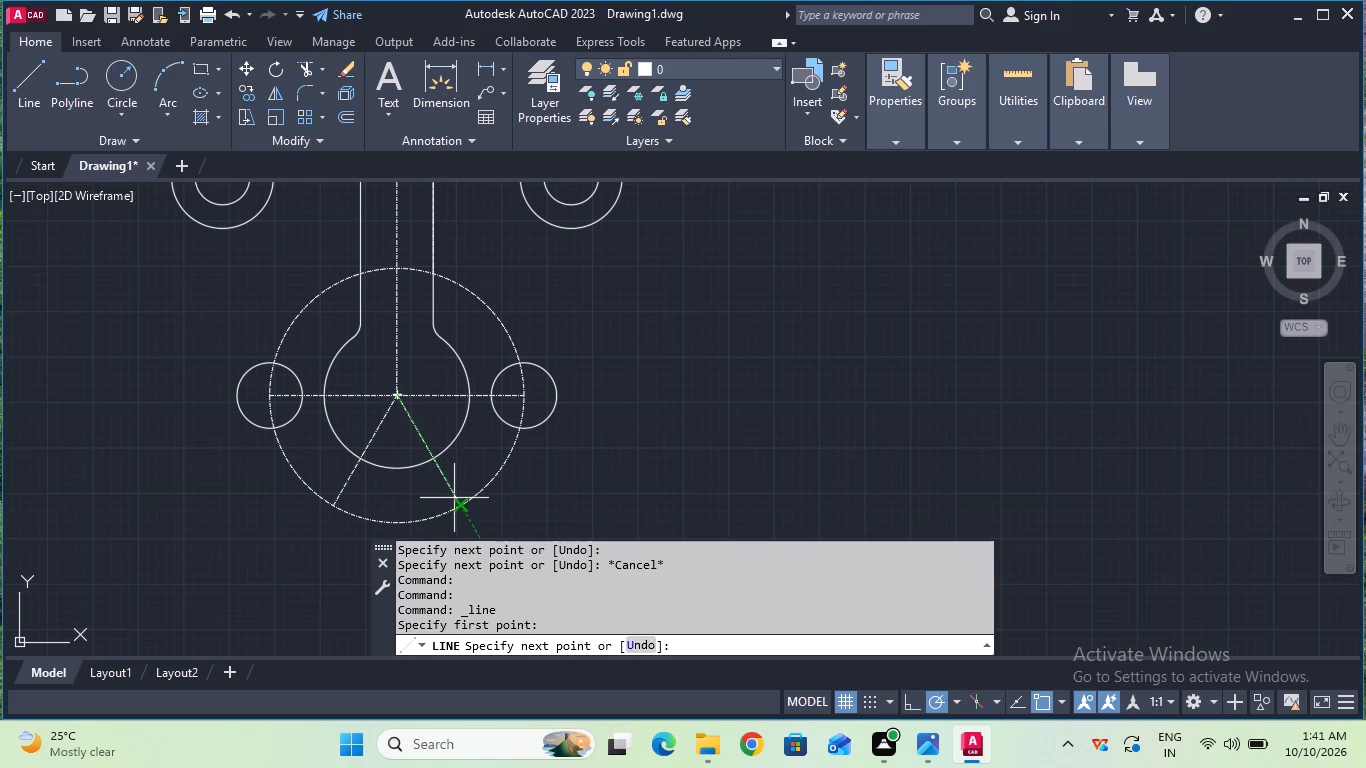
pyautogui.click(455, 504)
pyautogui.press('Escape')
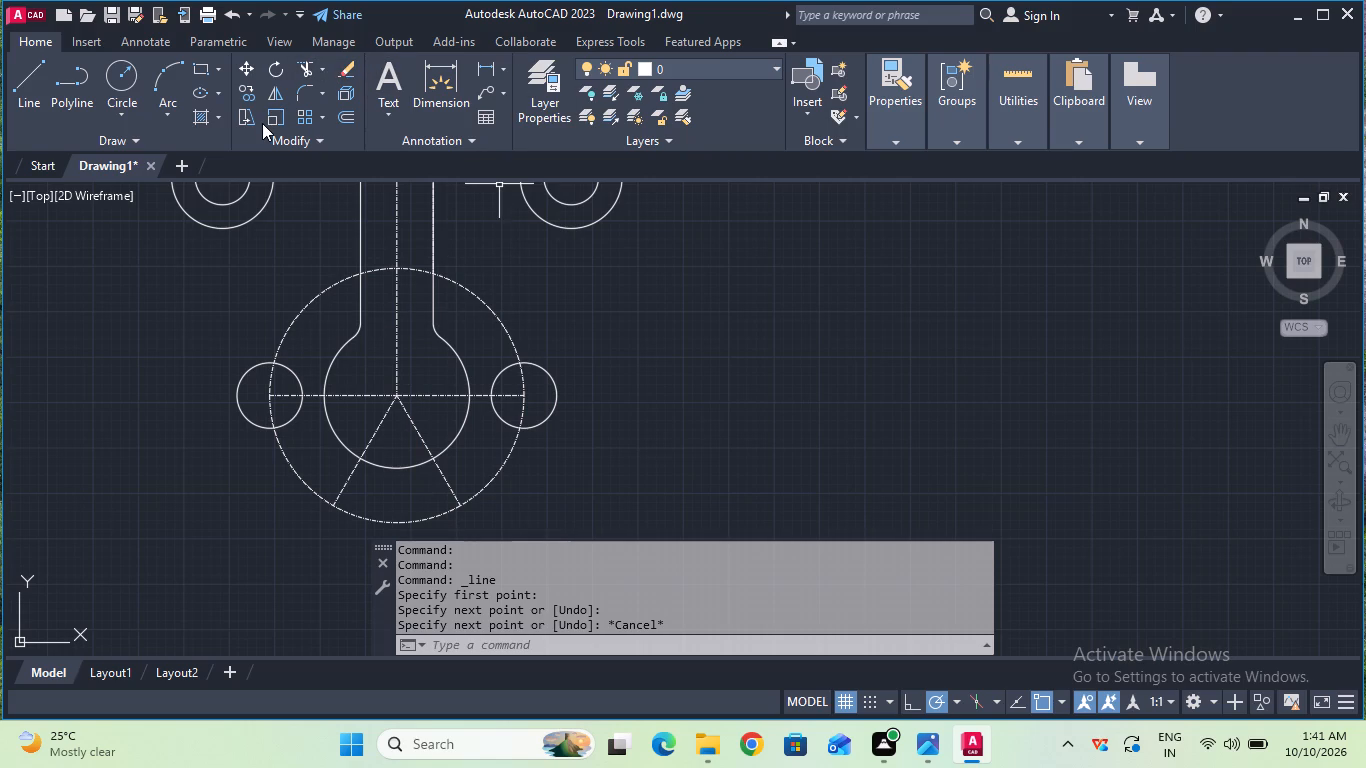
# Draw a 9 mm radius circle in ByLayer linetype, centred on the outer end of the 240° centerline.
pyautogui.click(139, 81)
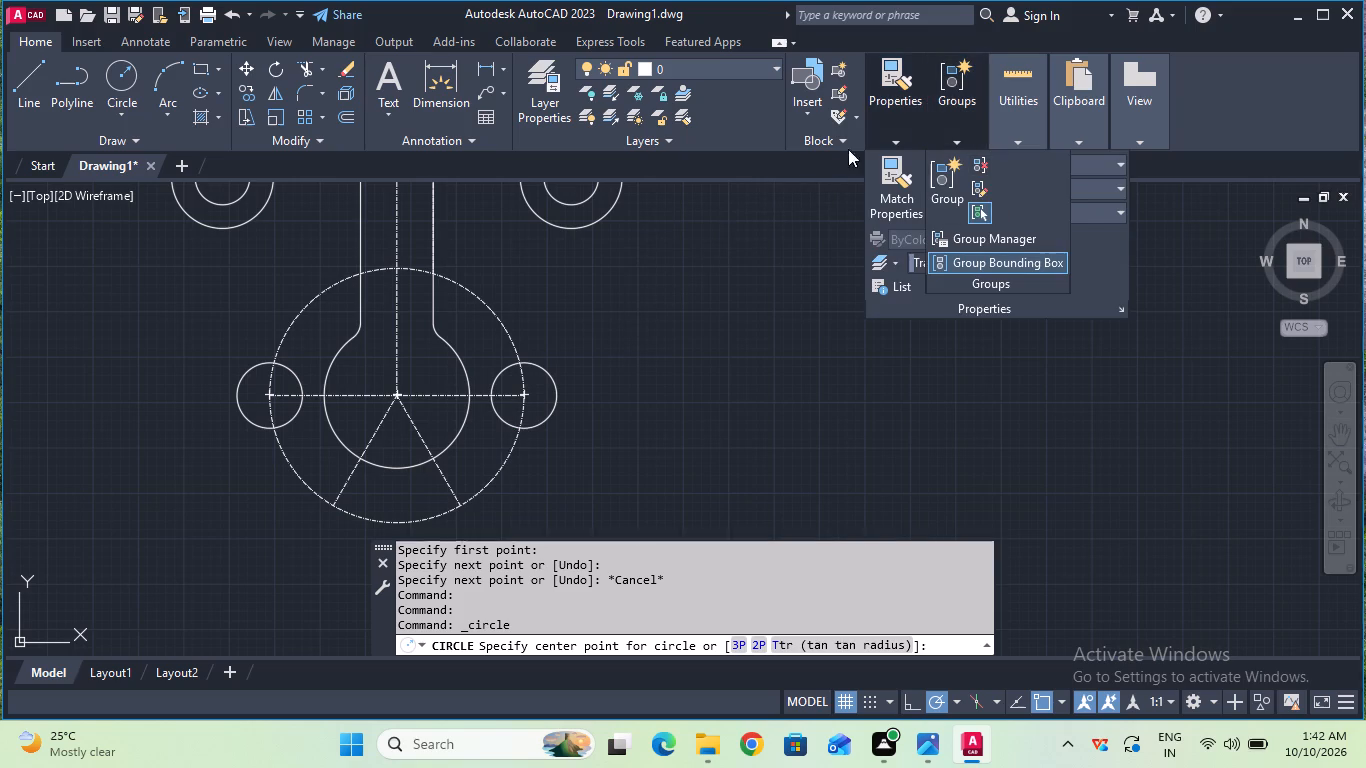
pyautogui.click(982, 215)
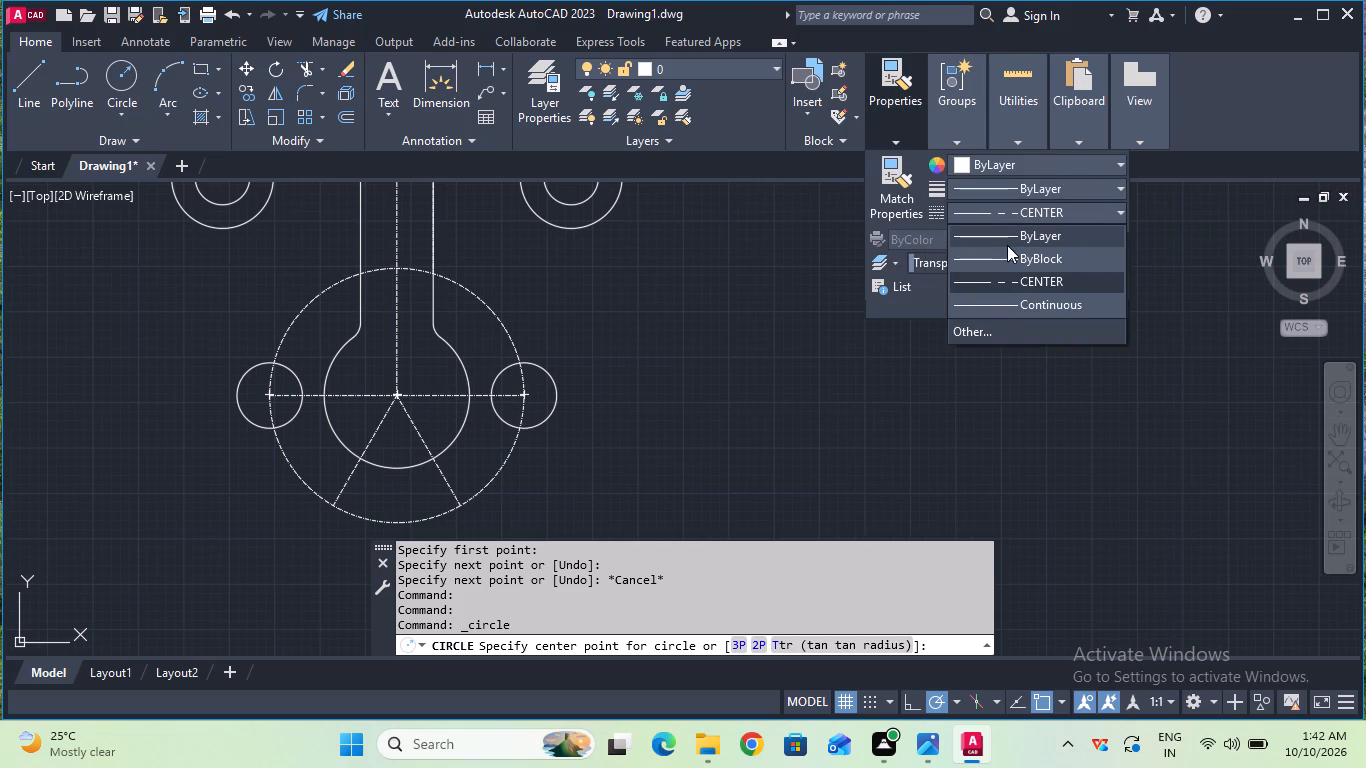
pyautogui.click(1009, 242)
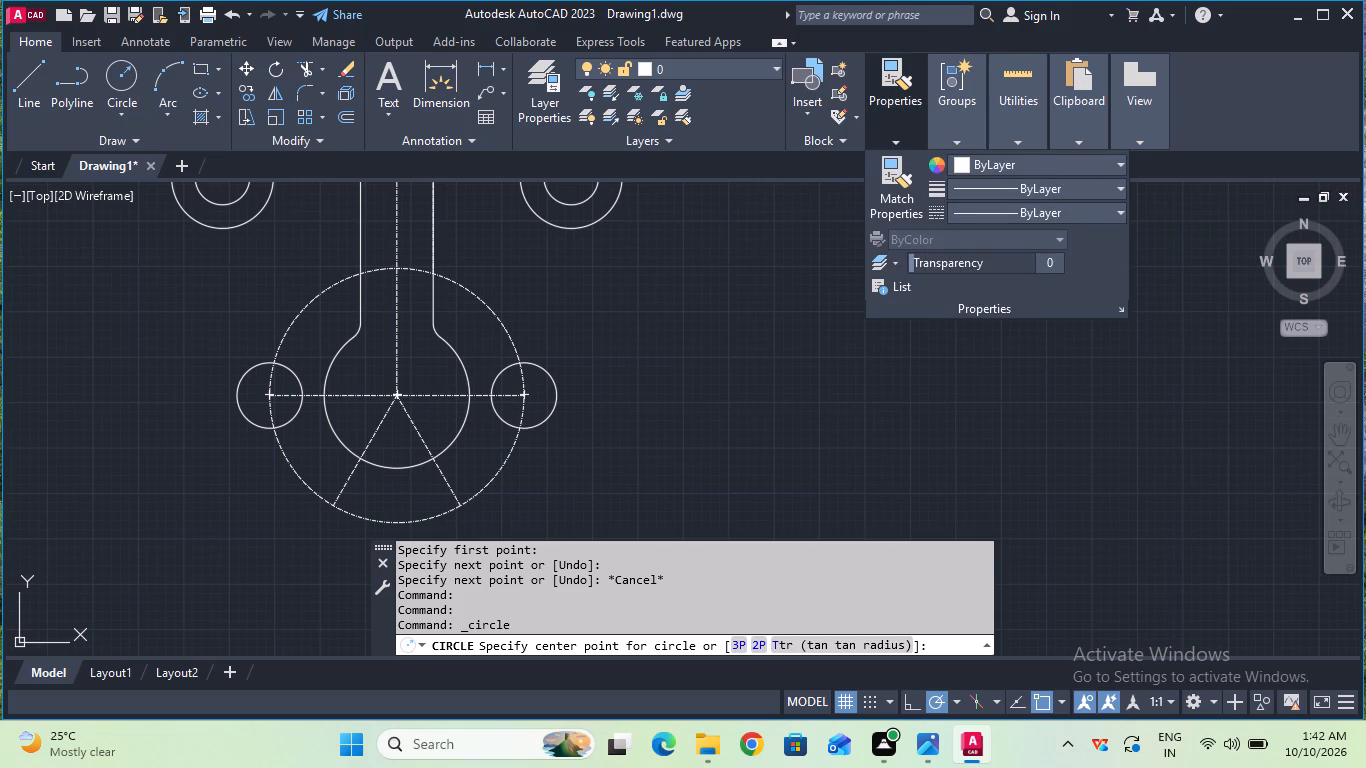
pyautogui.click(123, 69)
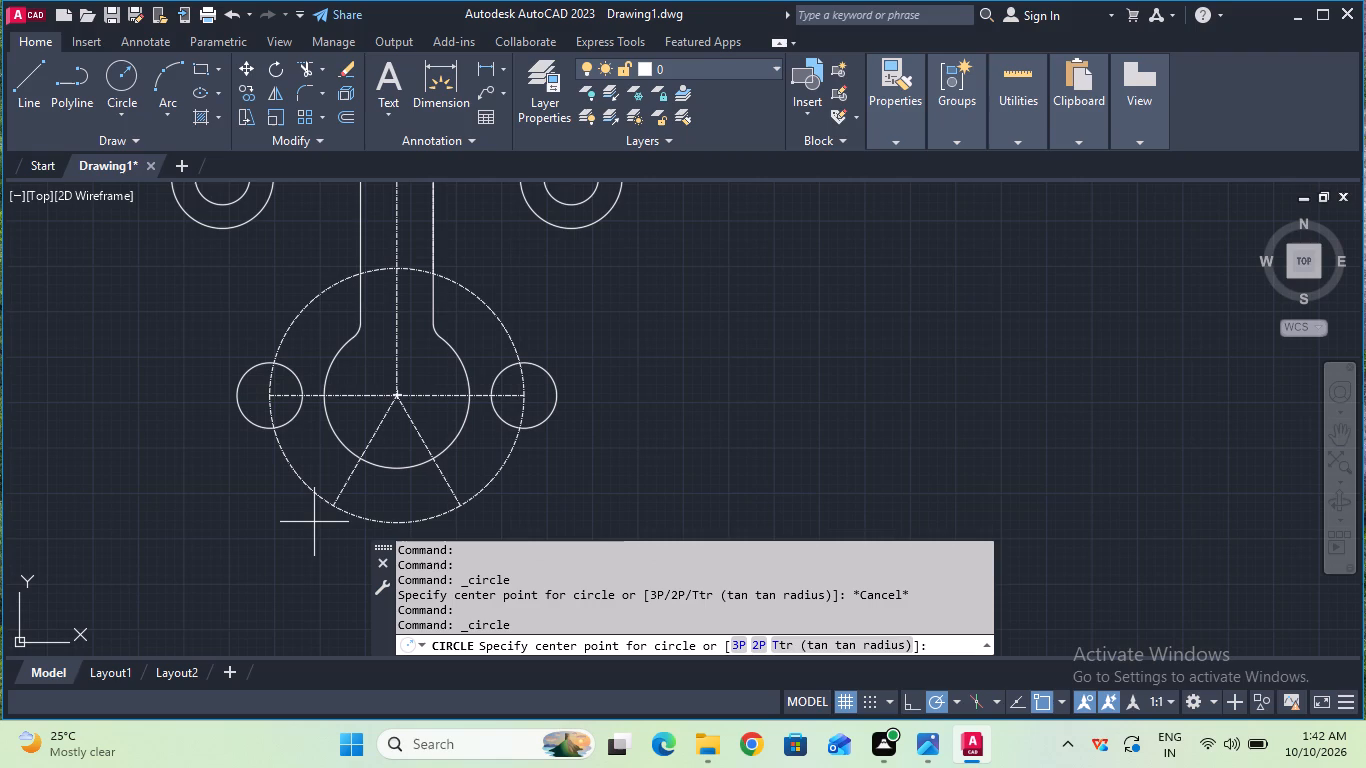
pyautogui.click(331, 511)
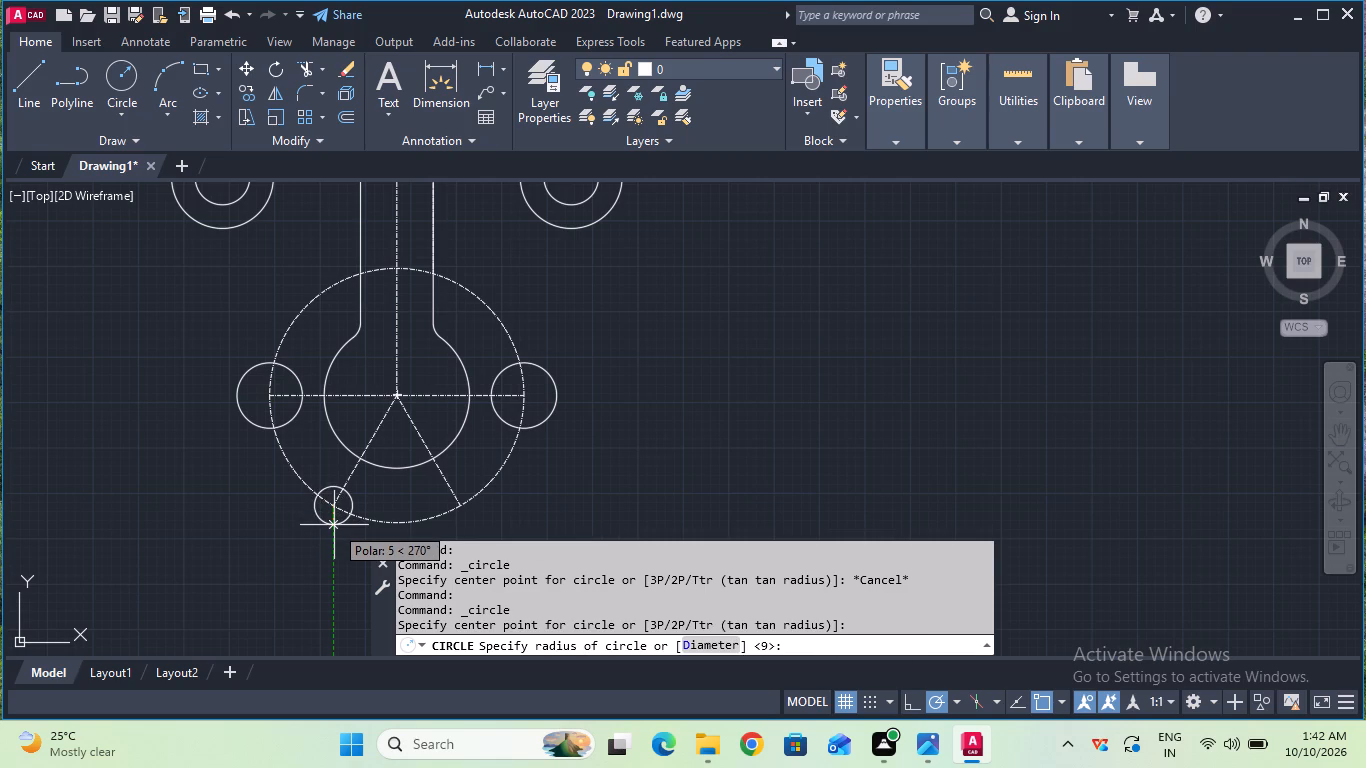
pyautogui.press('9')
pyautogui.press('Return')
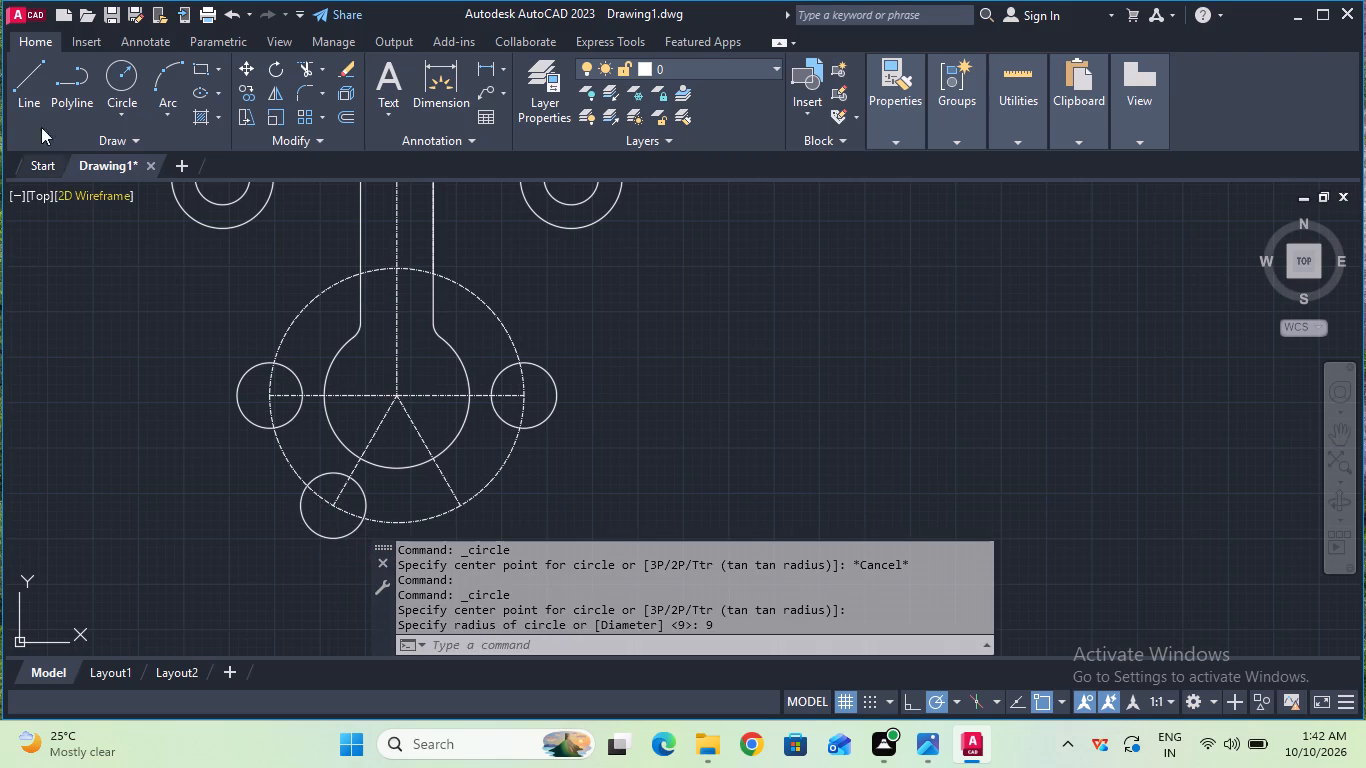
# Draw a 9 mm radius circle centred on the outer end of the 300° centerline.
pyautogui.click(112, 70)
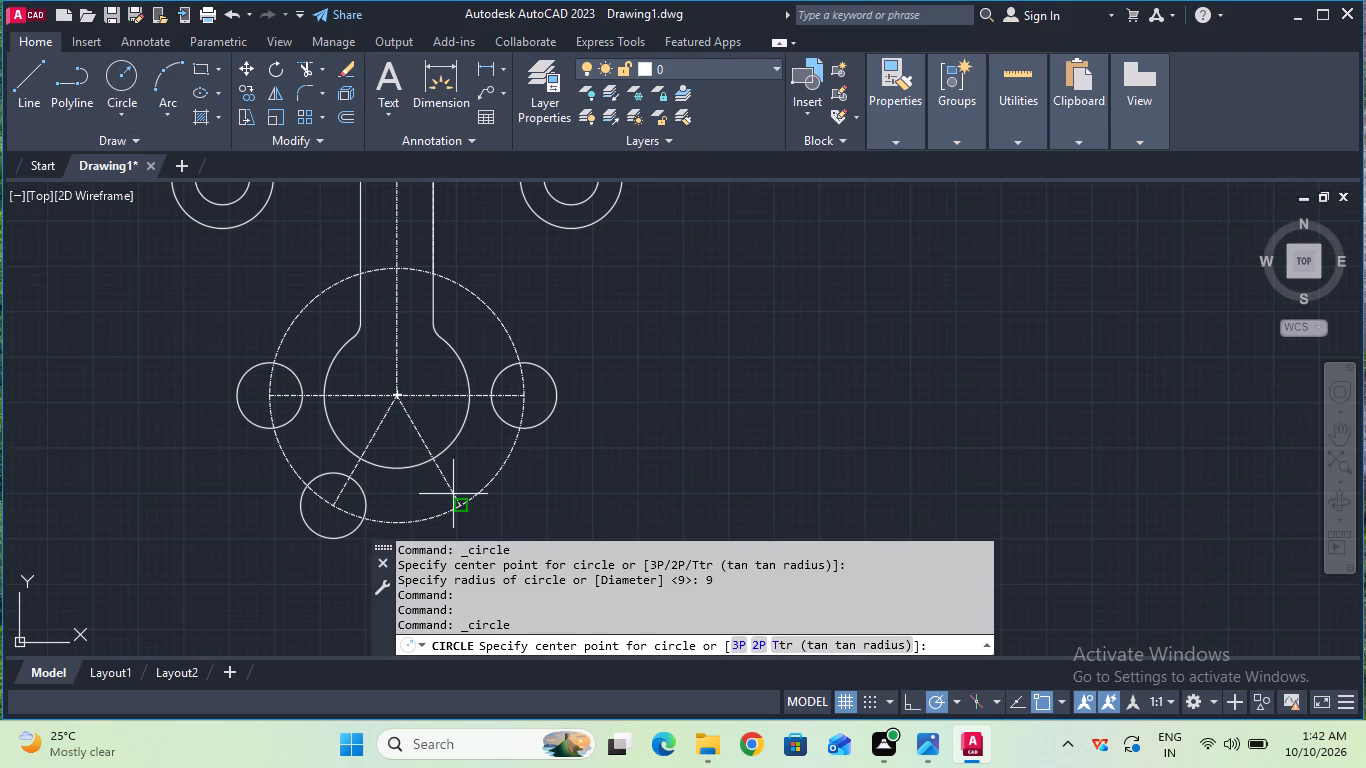
pyautogui.click(458, 501)
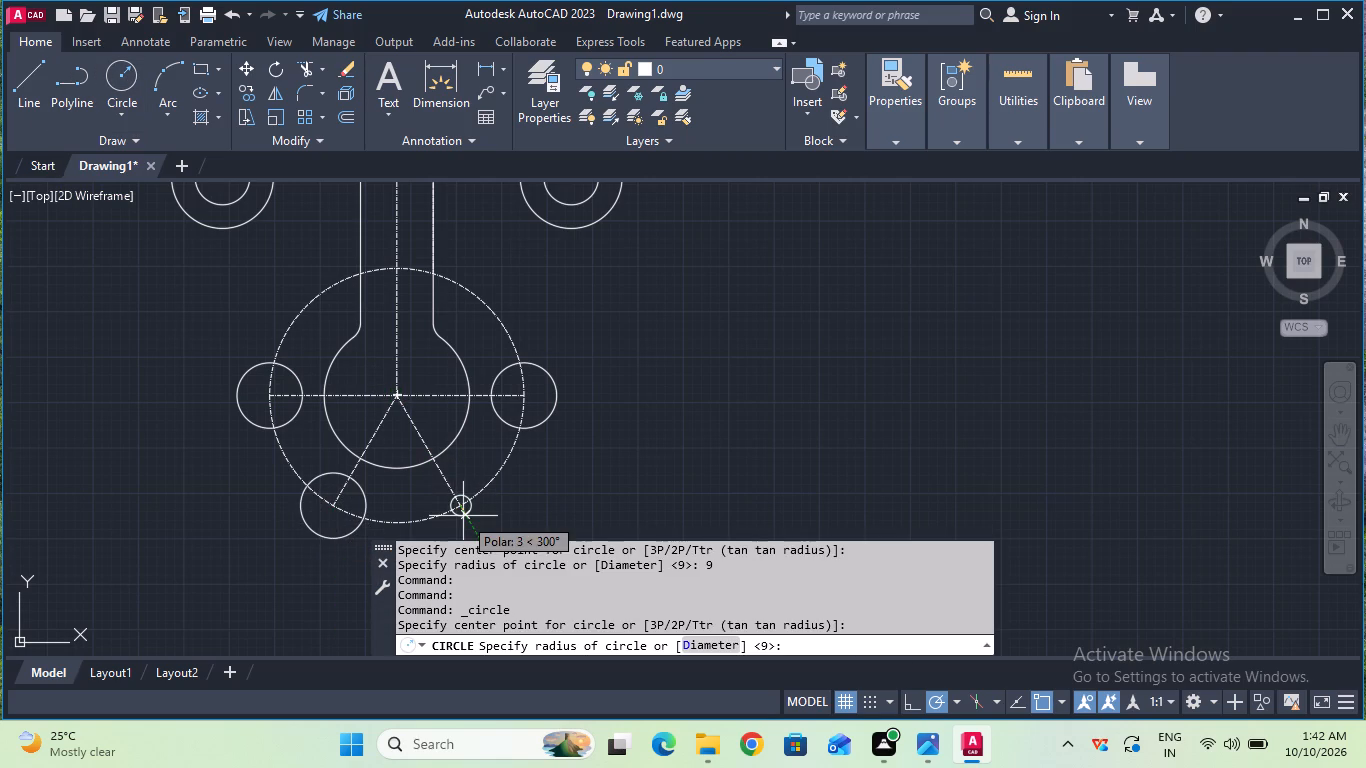
pyautogui.press('9')
pyautogui.press('Return')
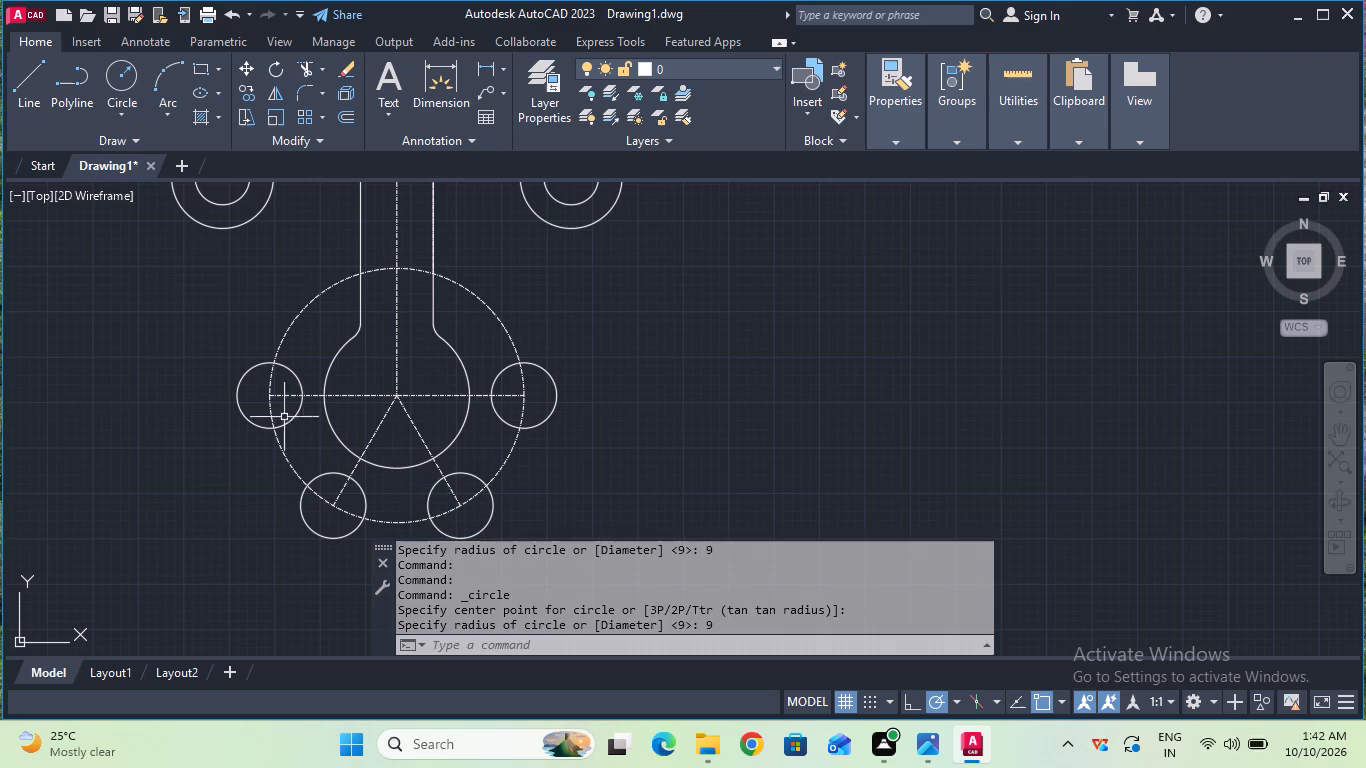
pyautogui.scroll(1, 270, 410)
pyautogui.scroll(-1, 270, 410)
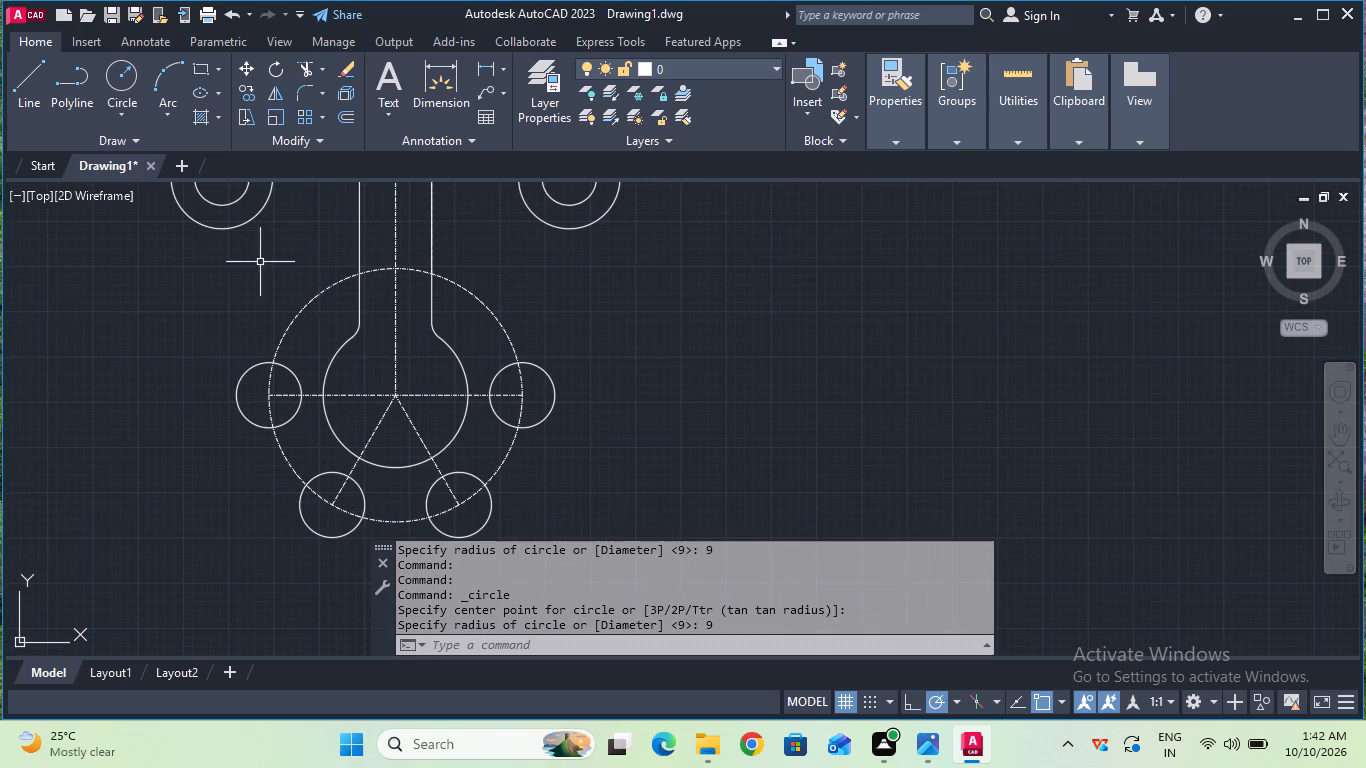
# Trim the dashed circle's upper part above the two side circles and its bottom part between the two lower 9 mm circles.
pyautogui.click(300, 59)
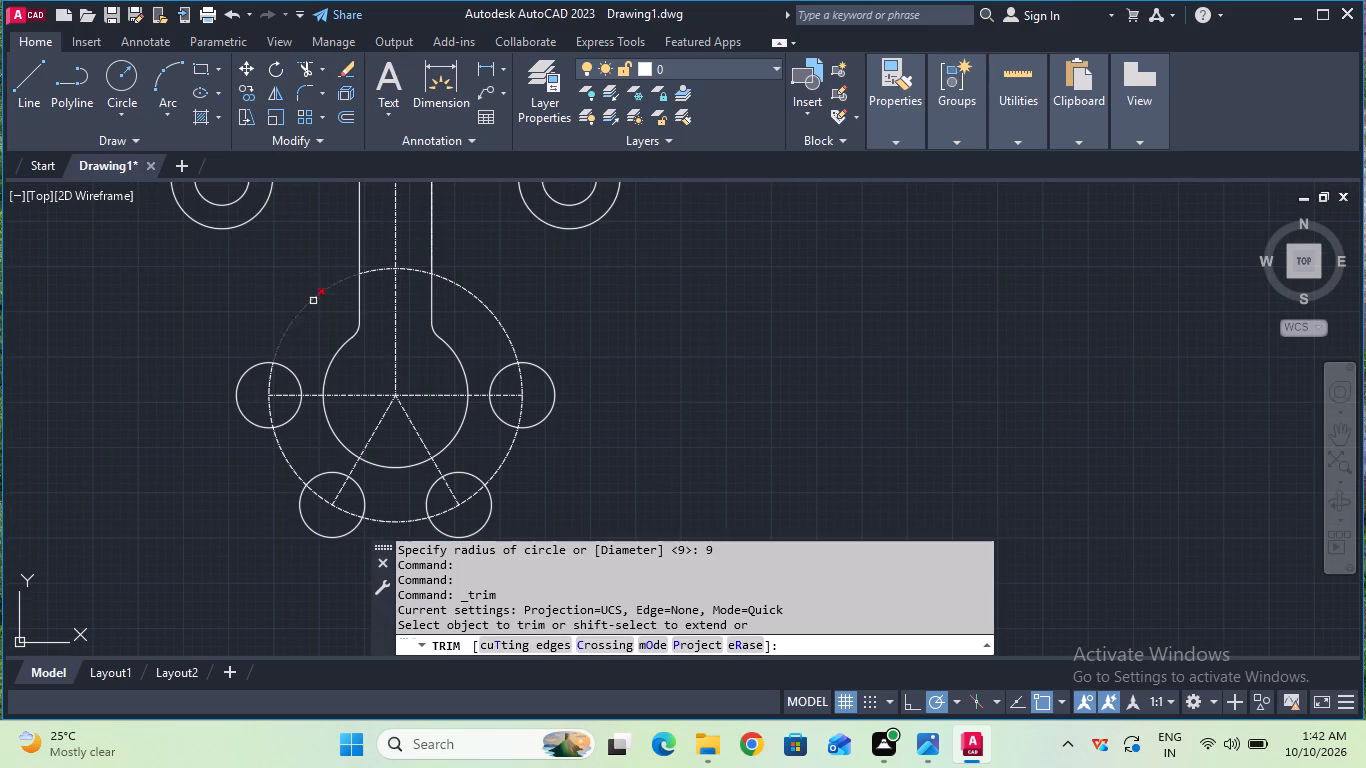
pyautogui.click(313, 301)
pyautogui.click(385, 266)
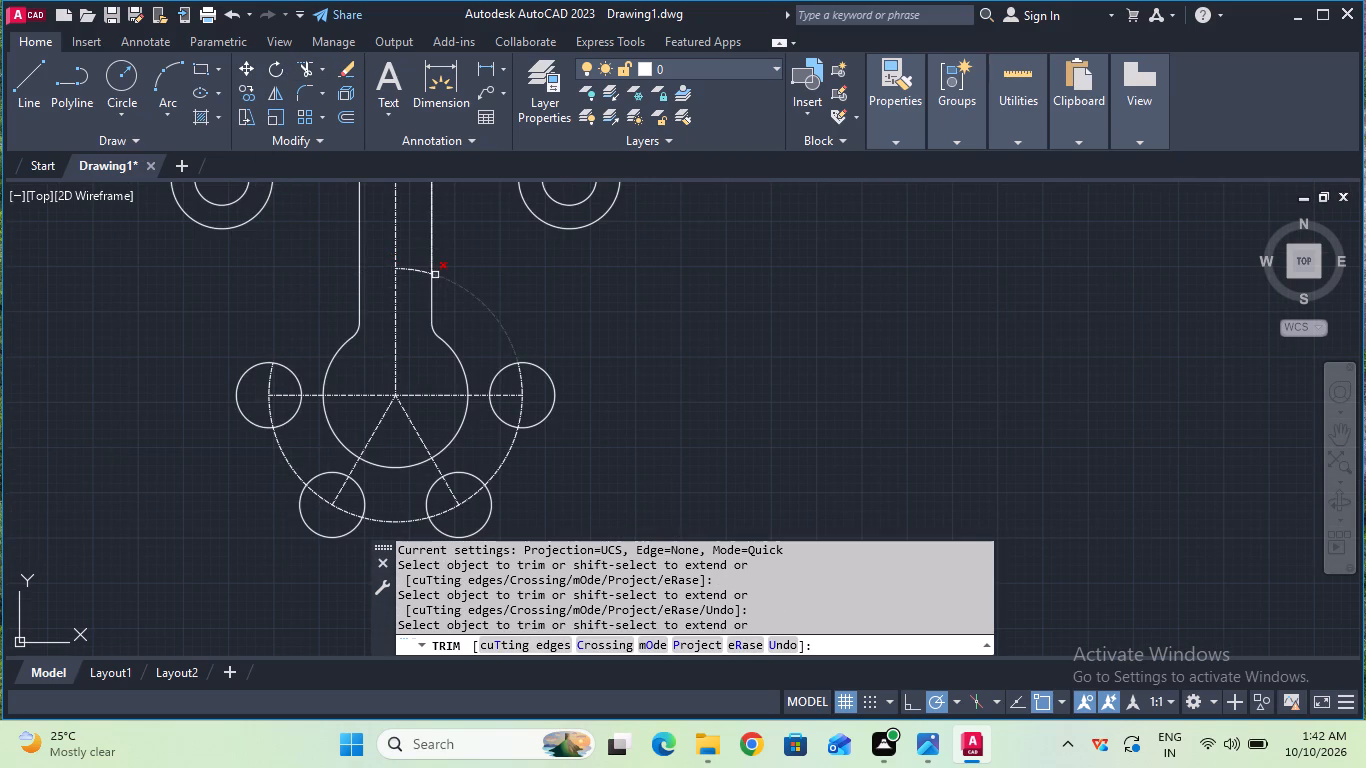
pyautogui.click(409, 268)
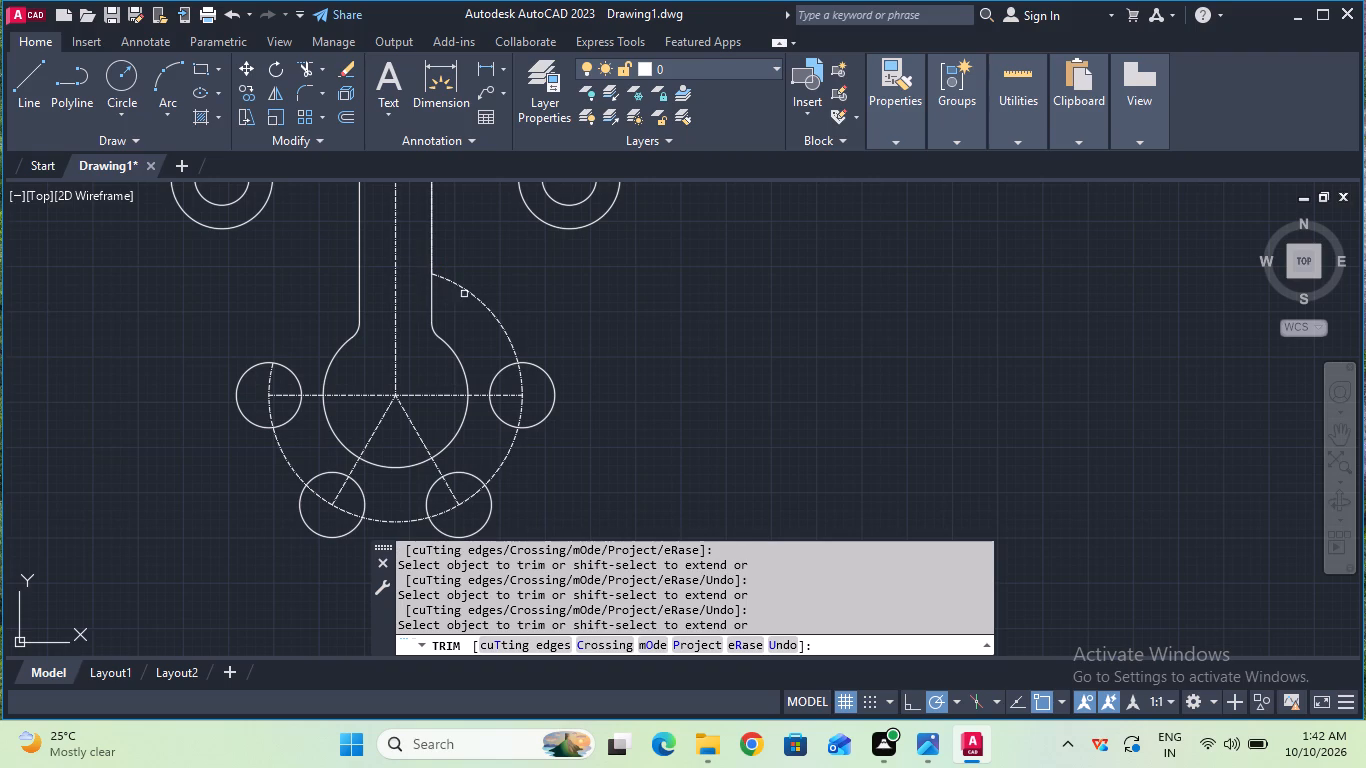
pyautogui.click(469, 292)
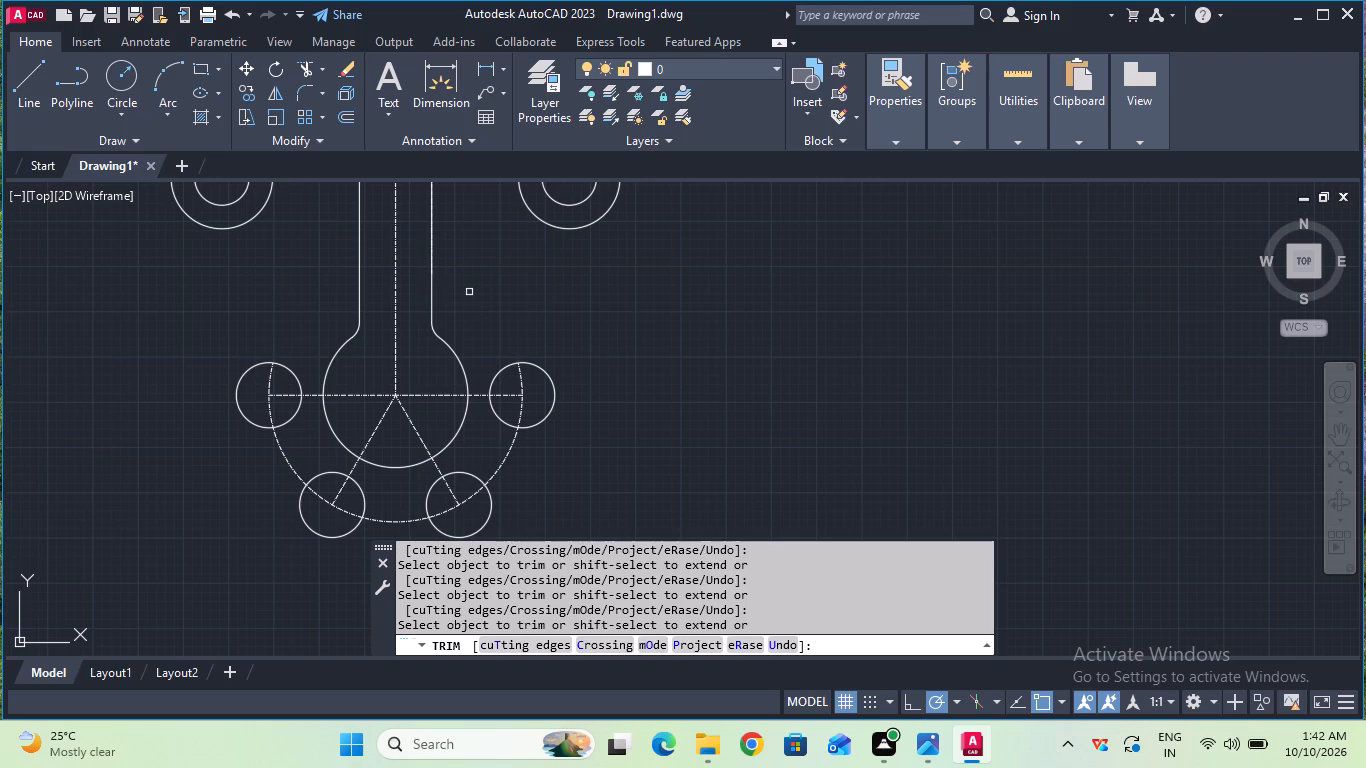
pyautogui.press('Escape')
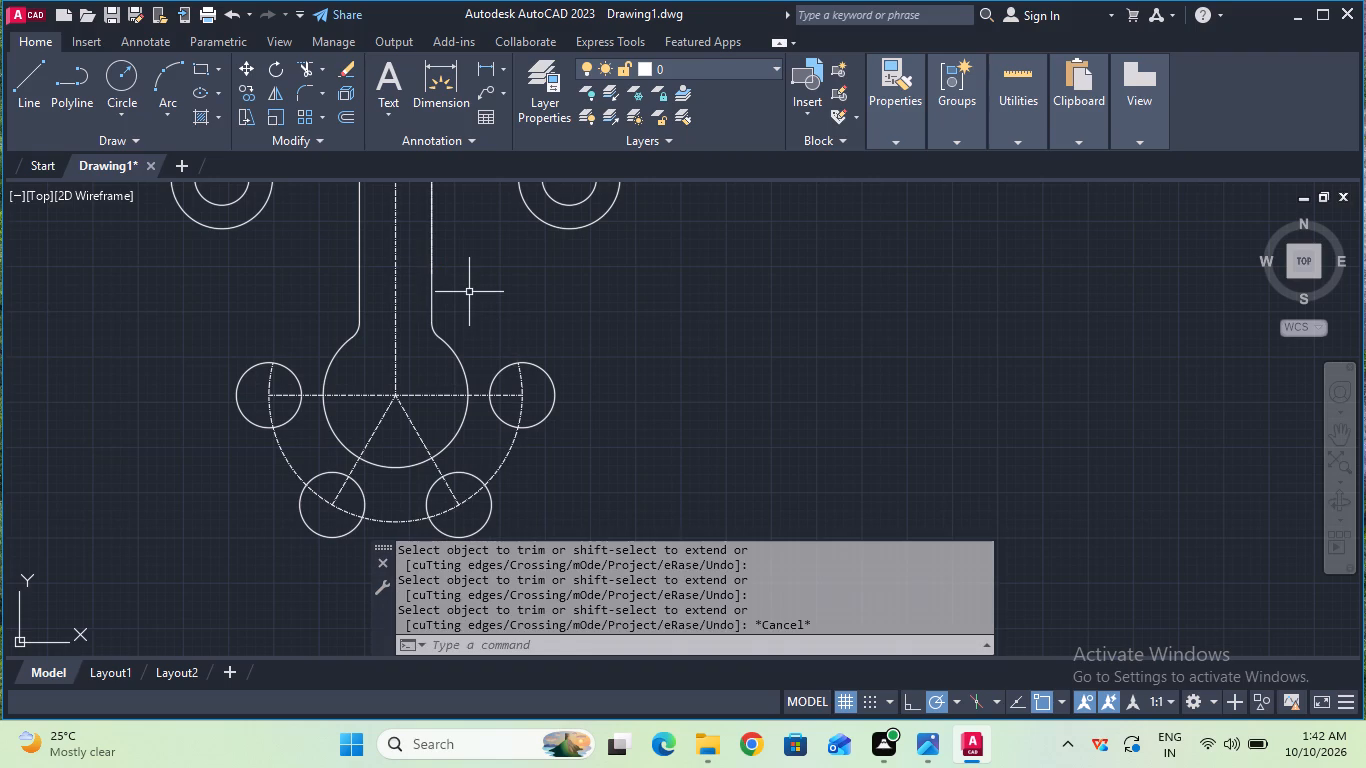
pyautogui.click(314, 67)
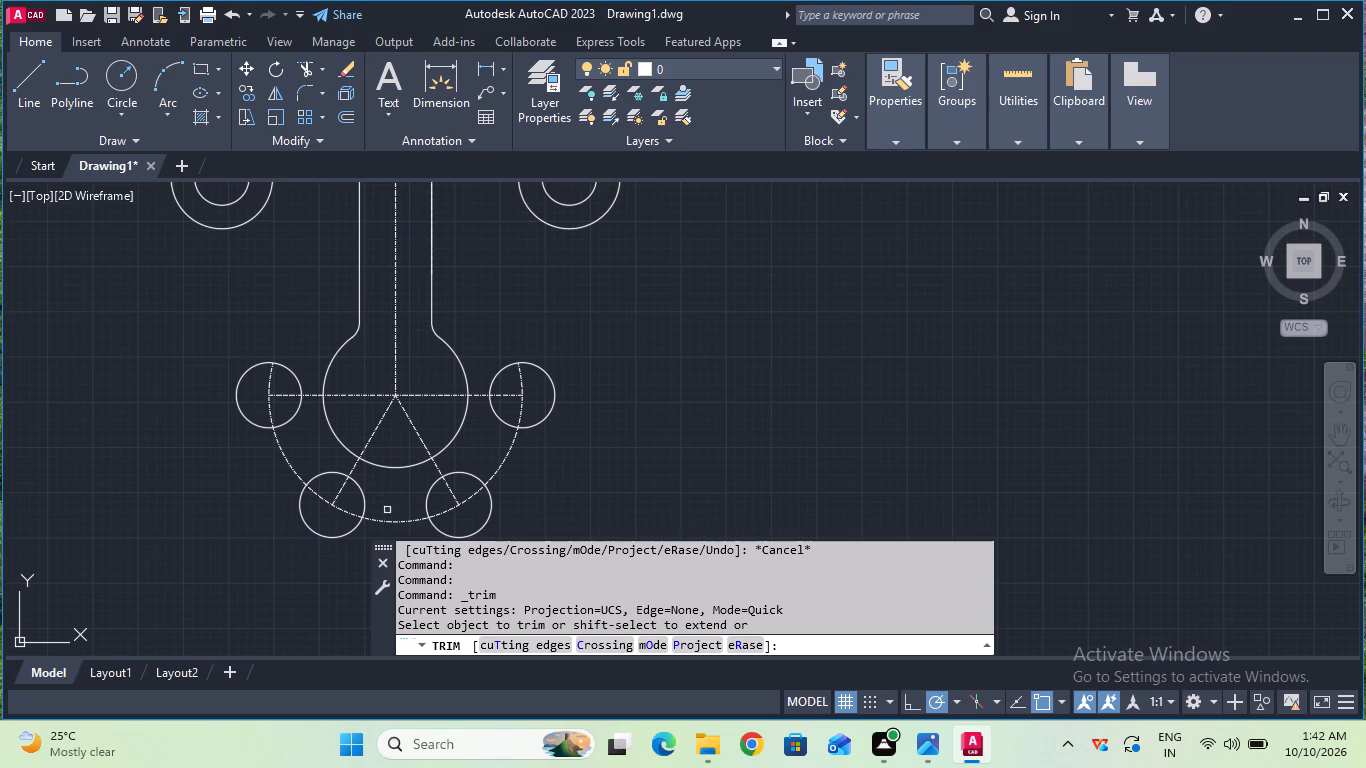
pyautogui.click(387, 522)
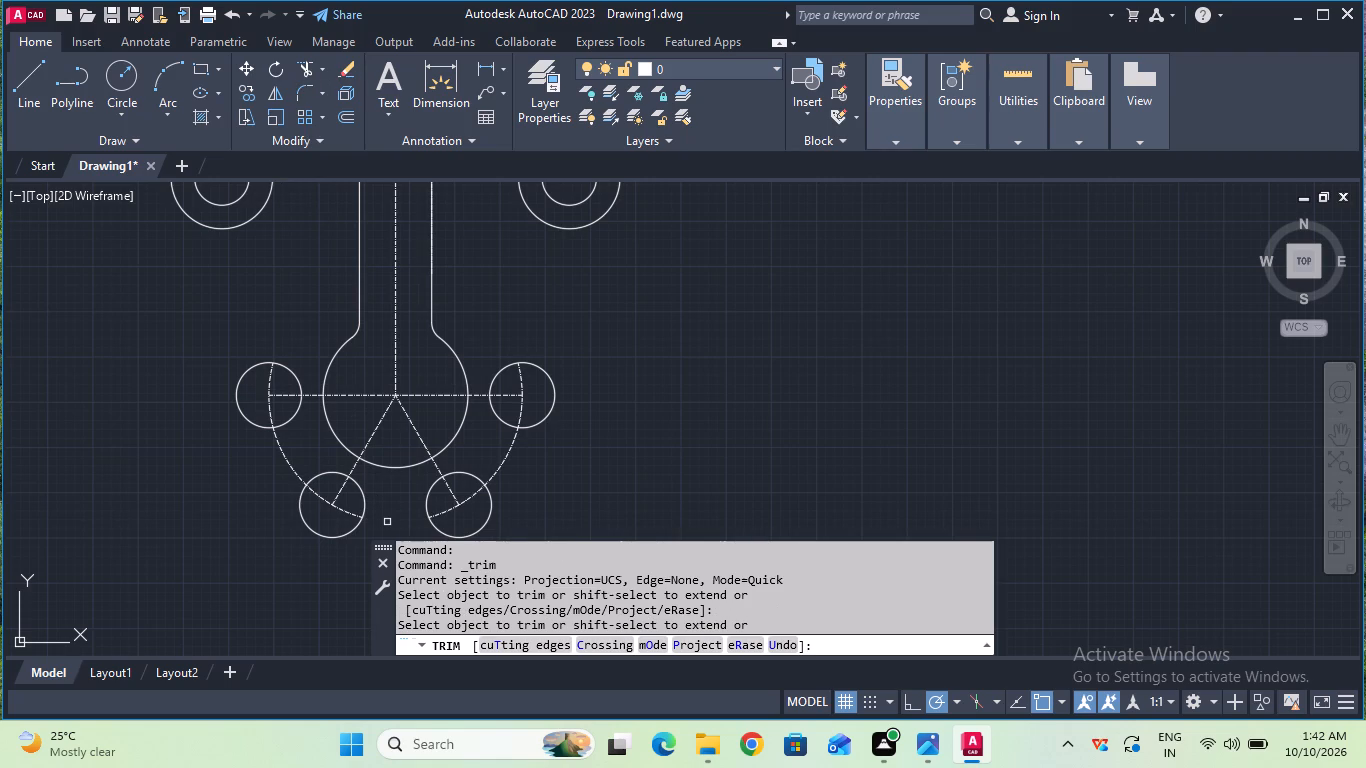
pyautogui.press('Escape')
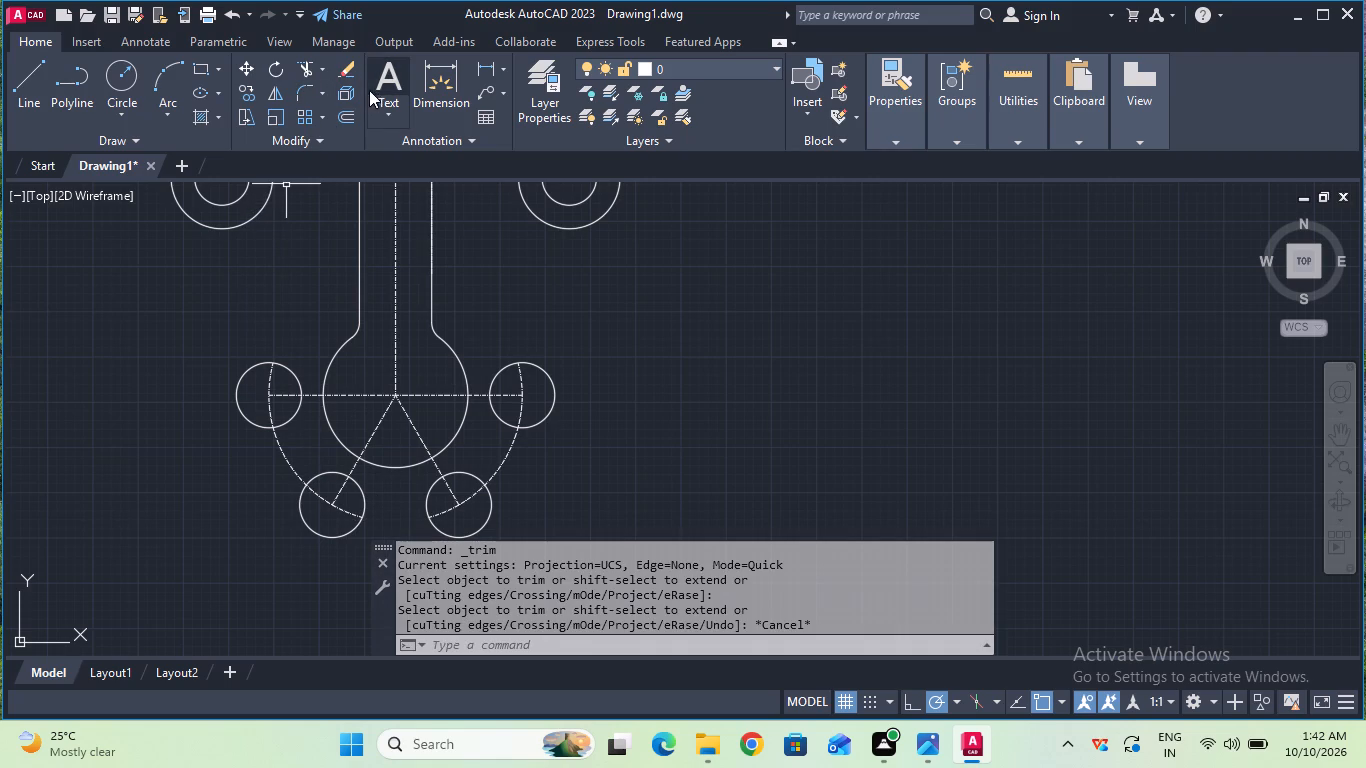
# Offset both remaining dashed arcs inward and outward by the small circles' 9 mm radius, picked from a circle's centre to its edge.
pyautogui.click(340, 105)
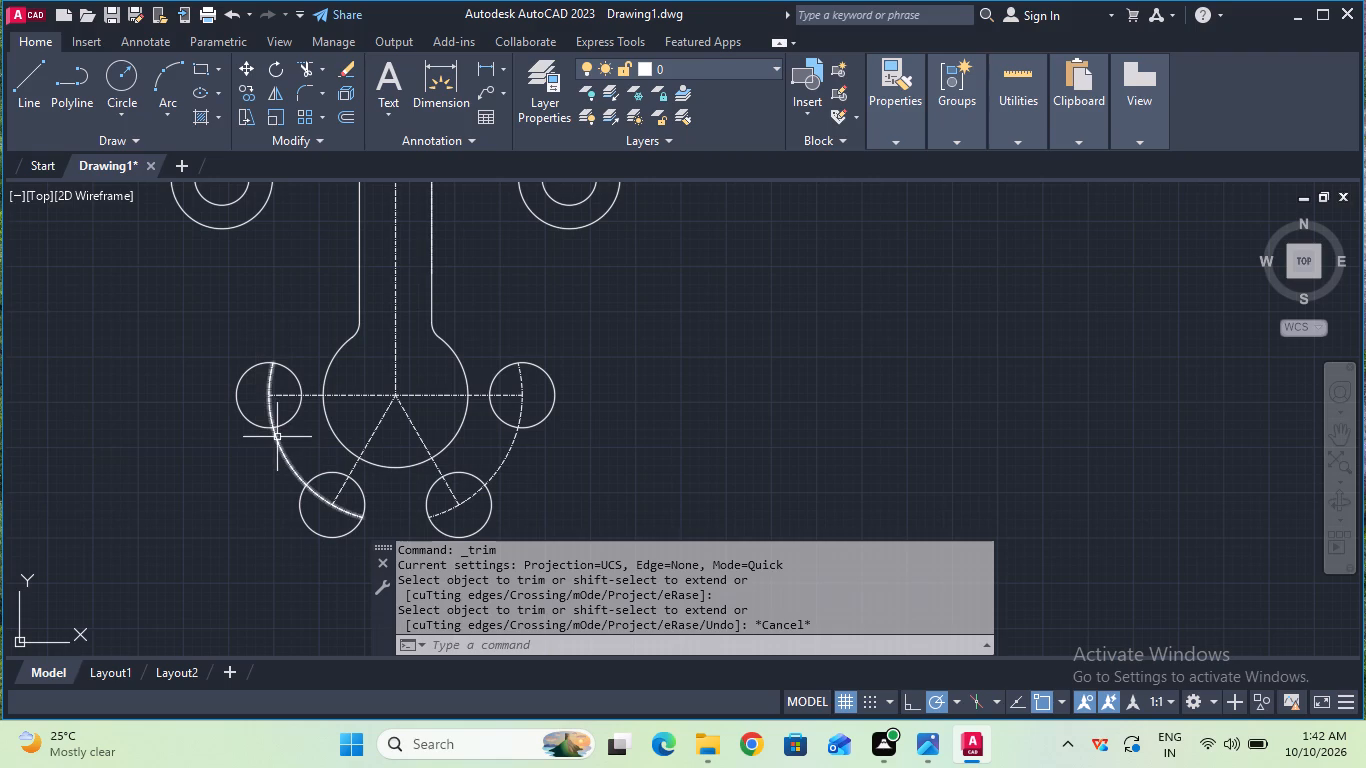
pyautogui.click(343, 115)
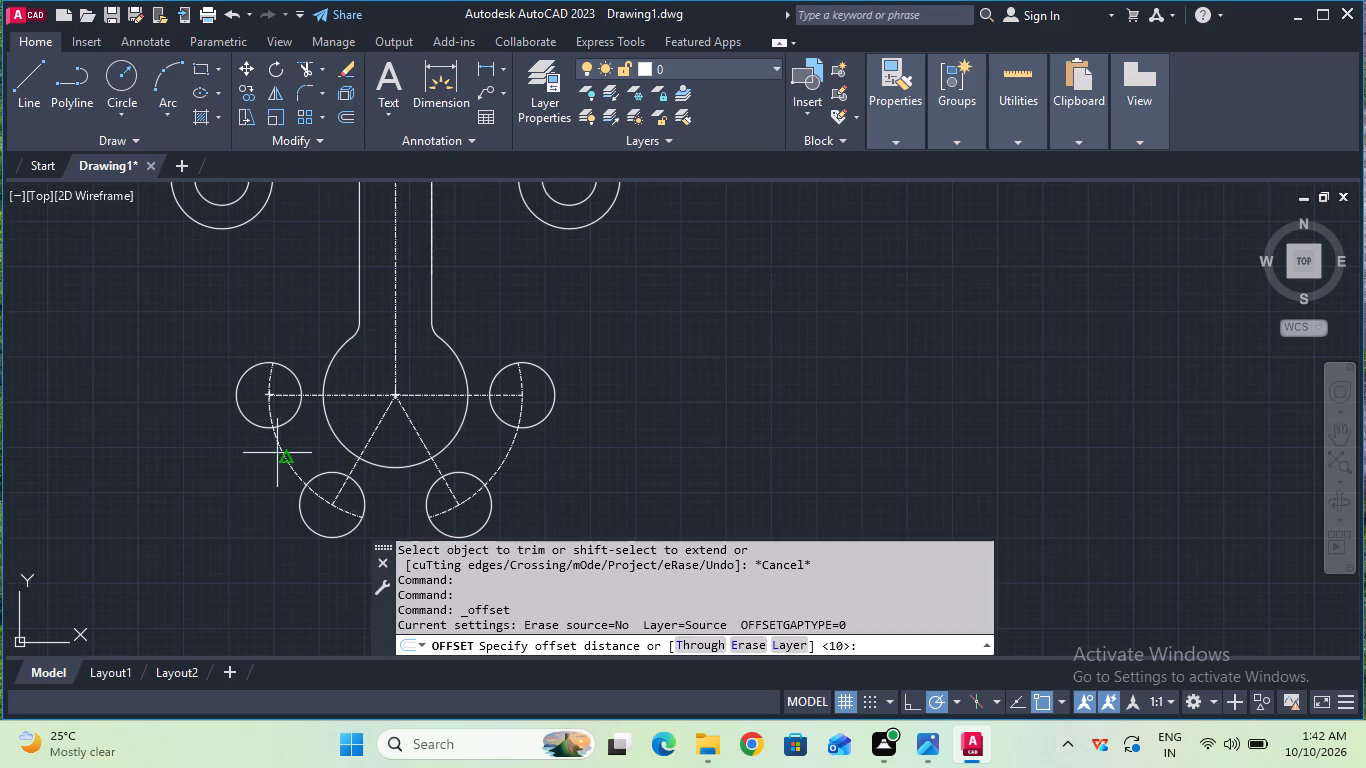
pyautogui.click(267, 395)
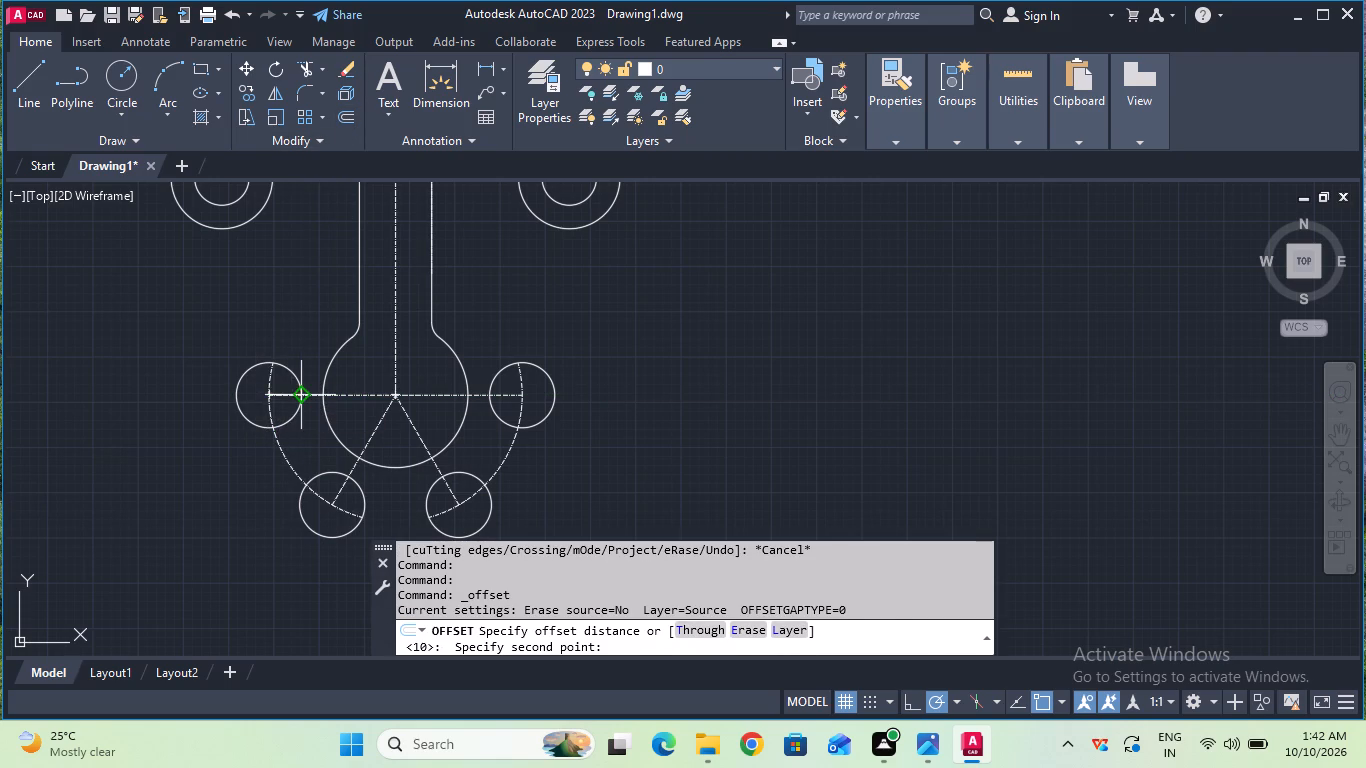
pyautogui.click(297, 392)
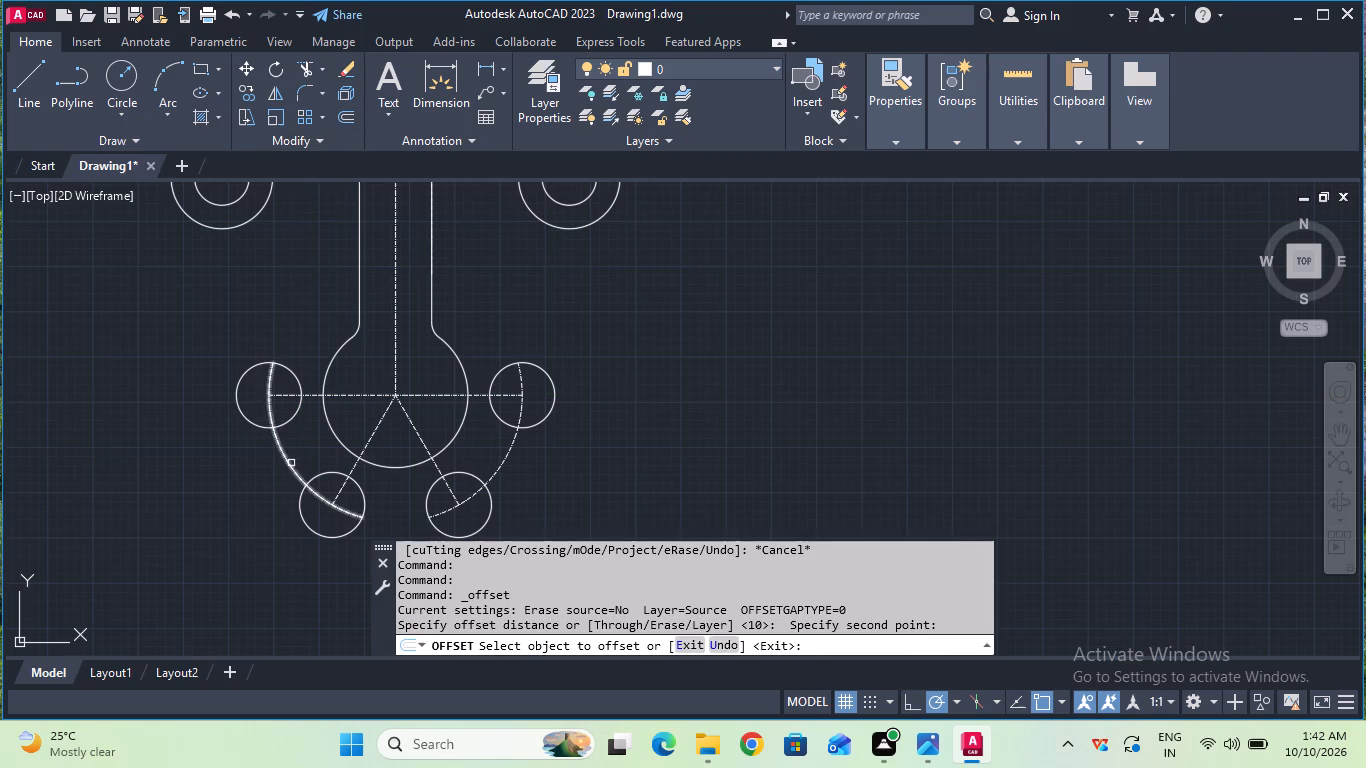
pyautogui.click(290, 467)
pyautogui.click(305, 455)
pyautogui.click(292, 464)
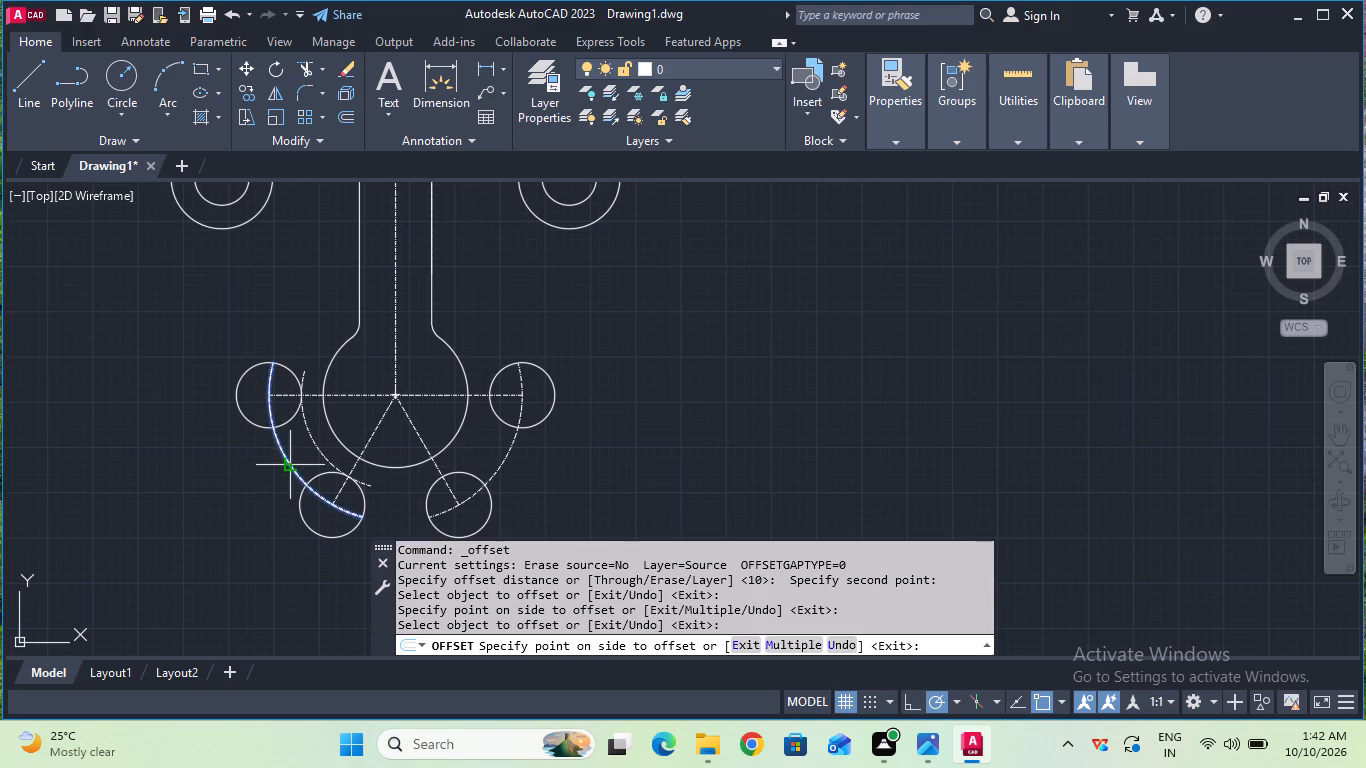
pyautogui.click(277, 477)
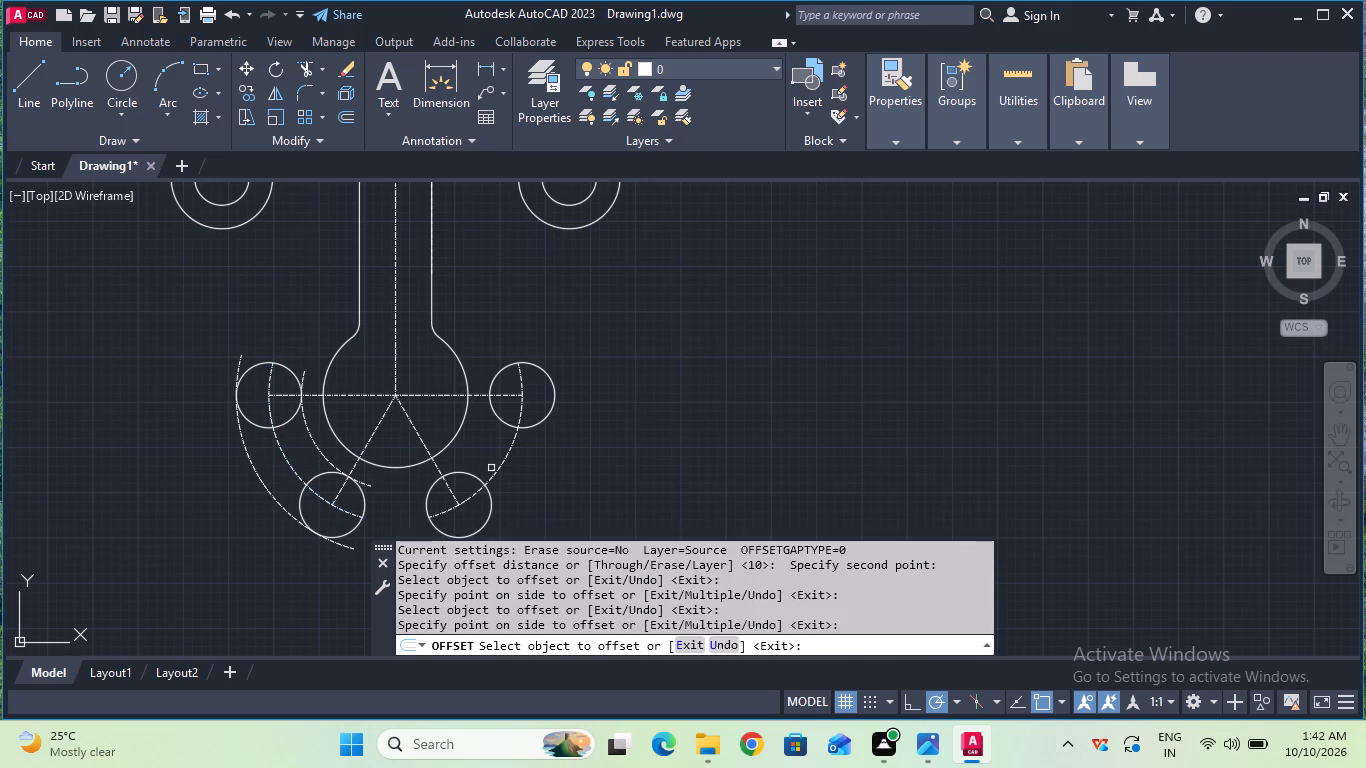
pyautogui.click(496, 467)
pyautogui.click(482, 455)
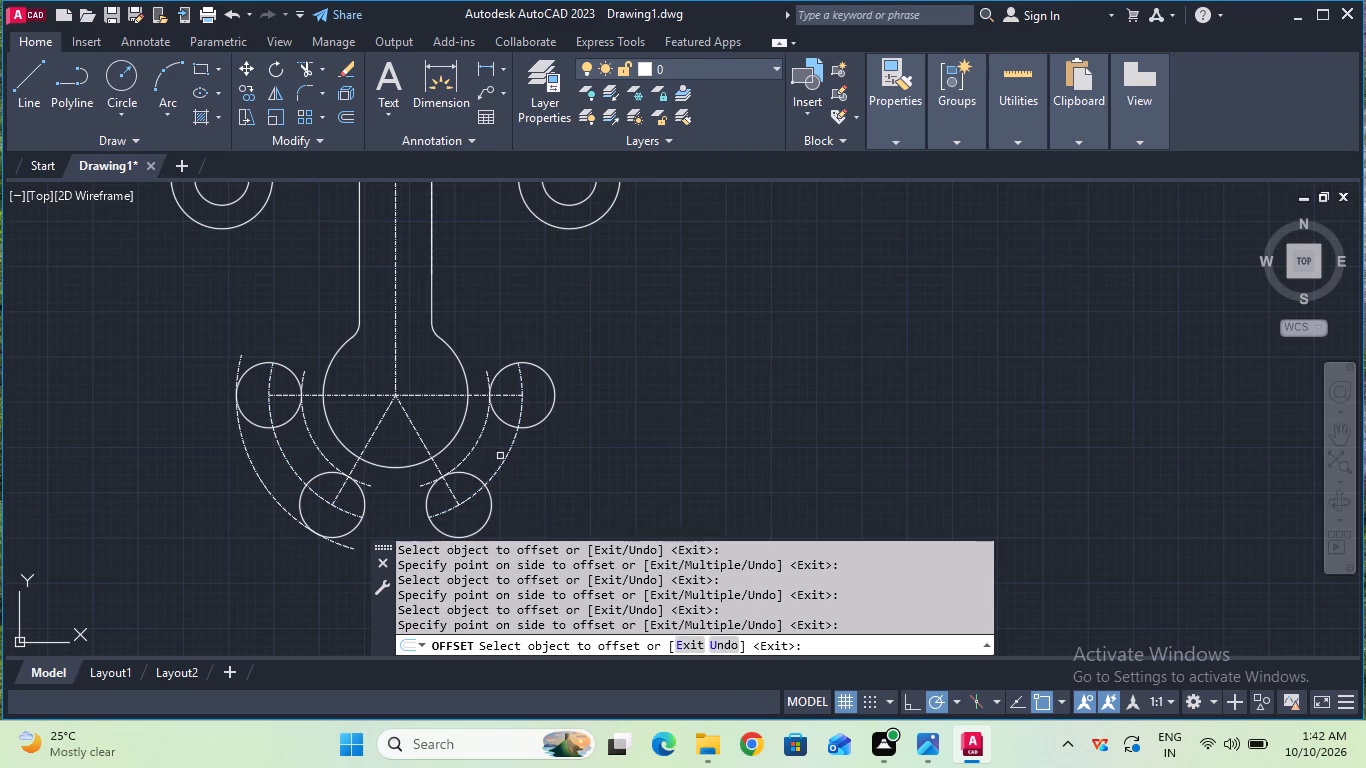
pyautogui.click(503, 457)
pyautogui.click(524, 470)
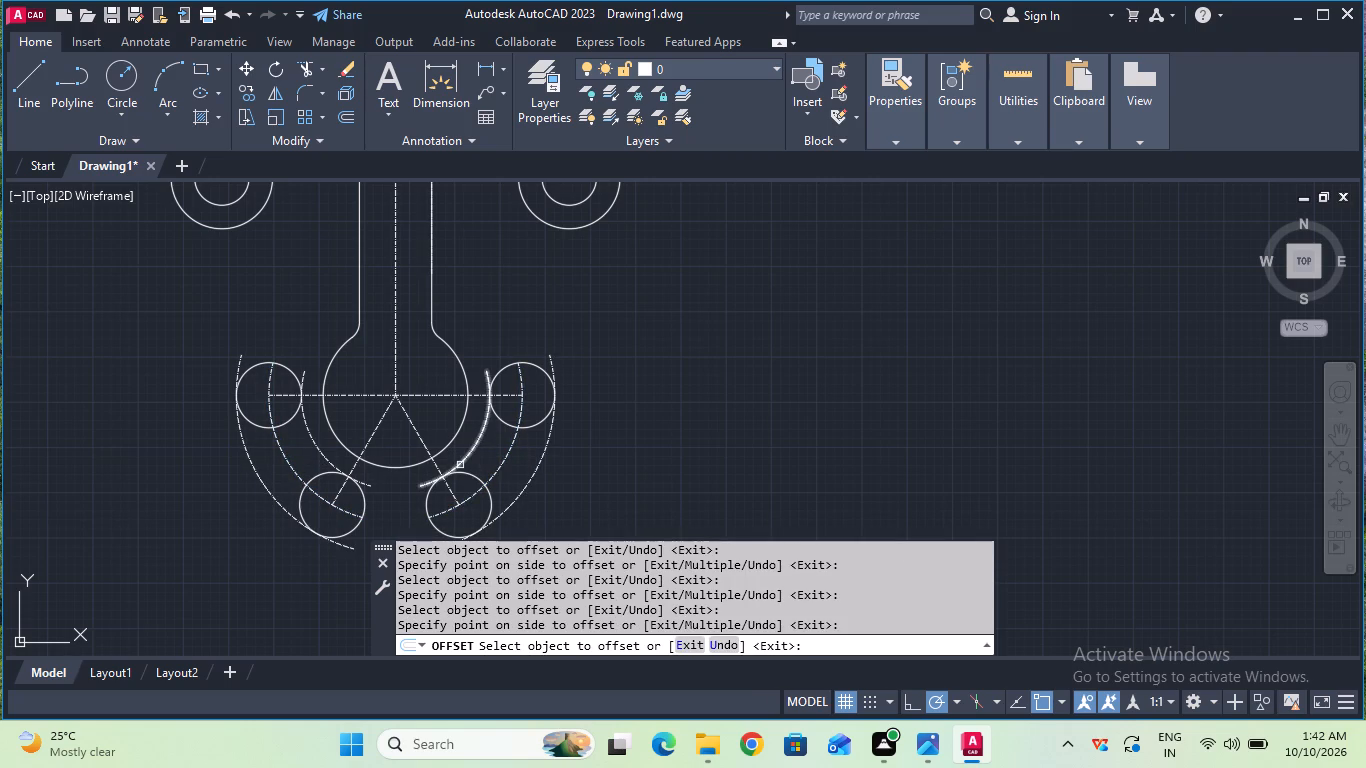
pyautogui.press('Escape')
# Trim the overhanging ends of all four offset arcs back to the small 9 mm radius circles.
pyautogui.scroll(1, 458, 465)
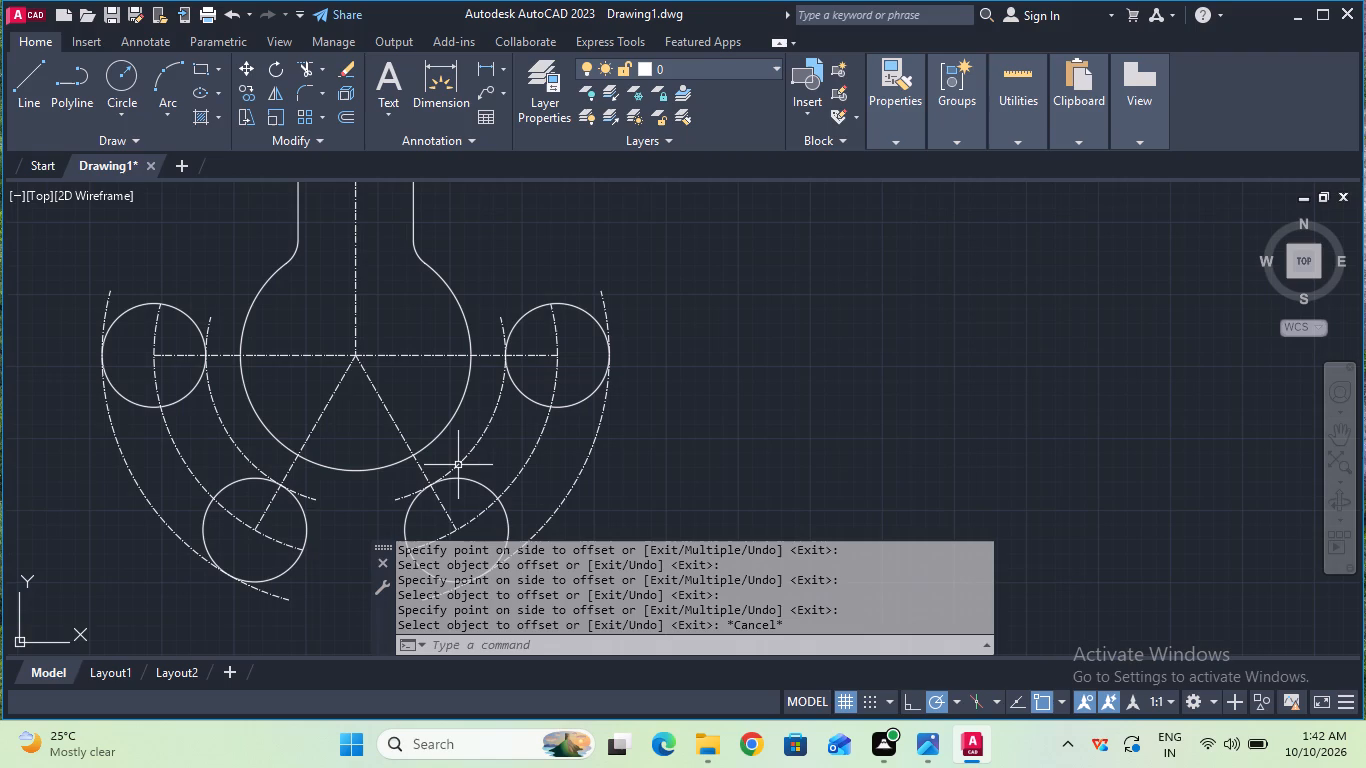
pyautogui.moveTo(458, 465); pyautogui.dragTo(458, 385, button='middle')
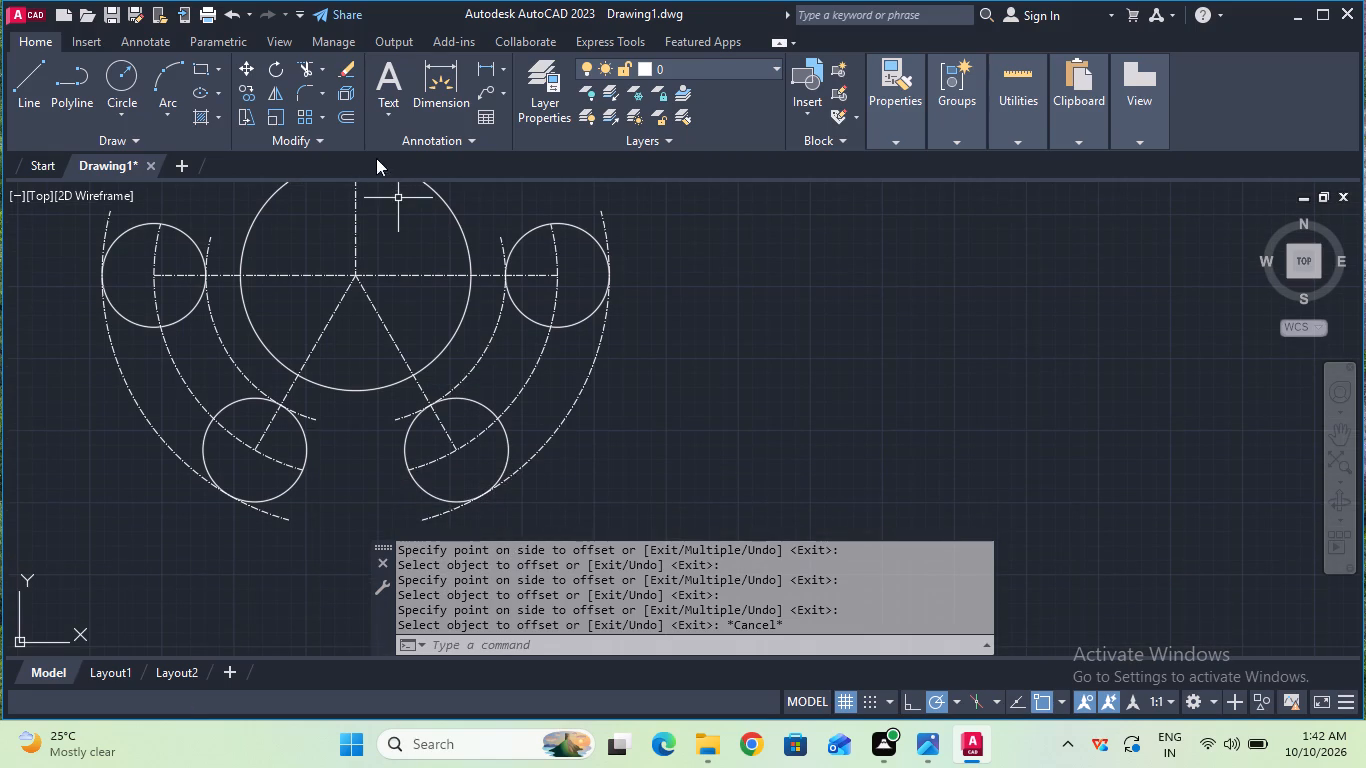
pyautogui.click(303, 68)
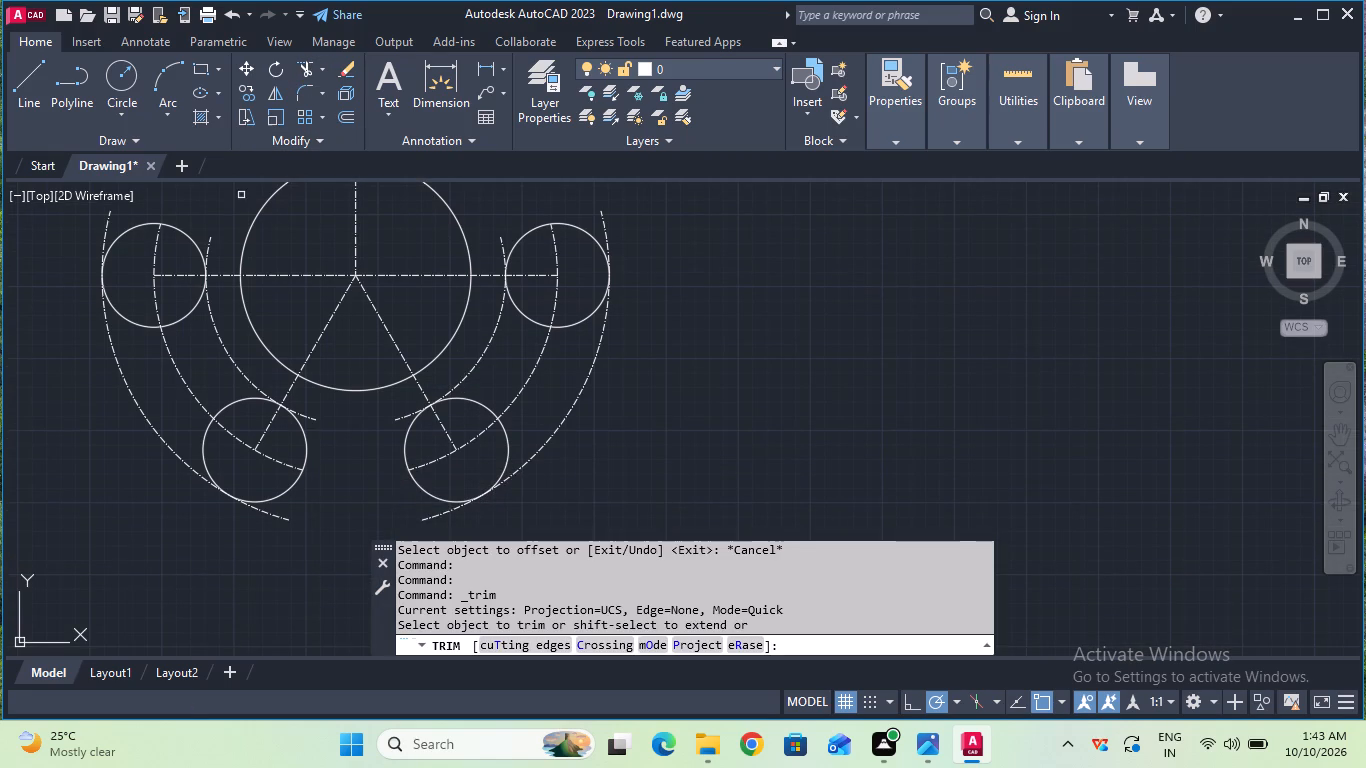
pyautogui.click(207, 243)
pyautogui.click(104, 232)
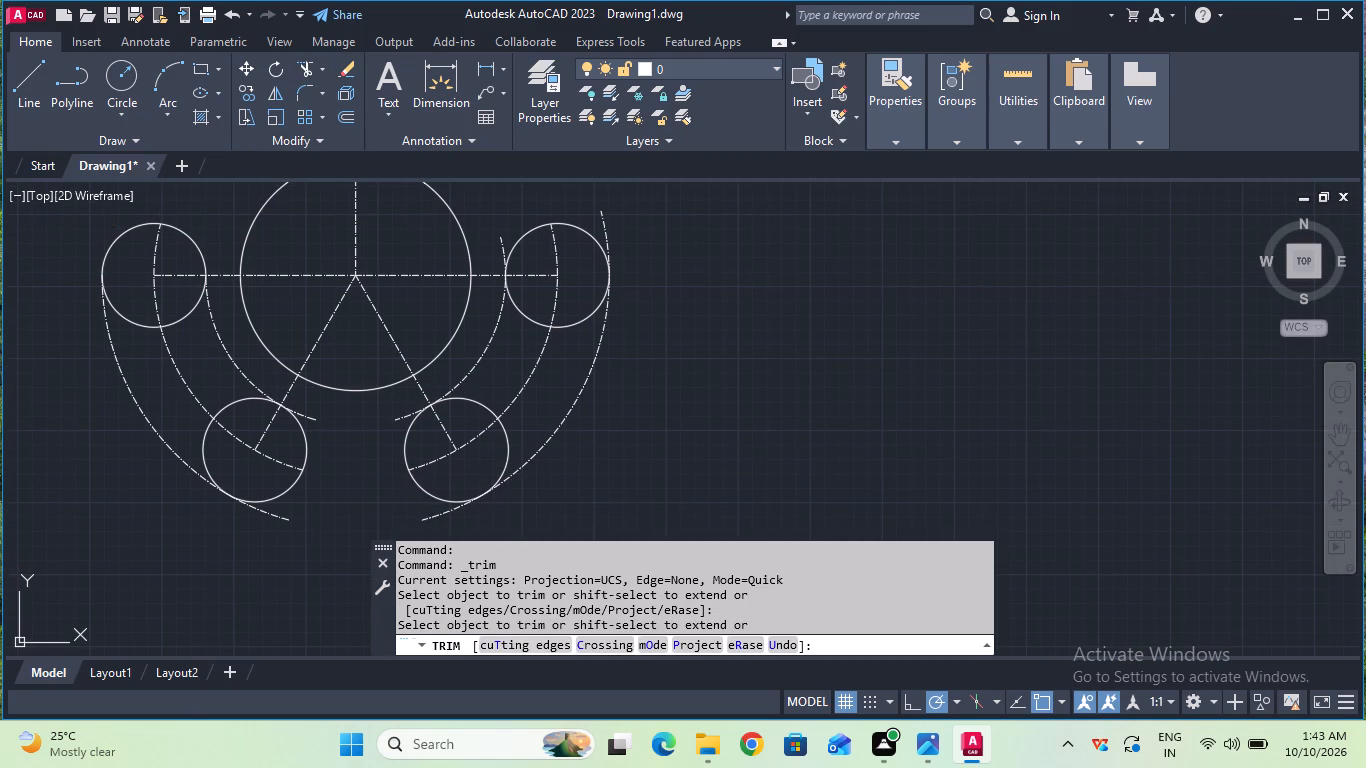
pyautogui.click(279, 516)
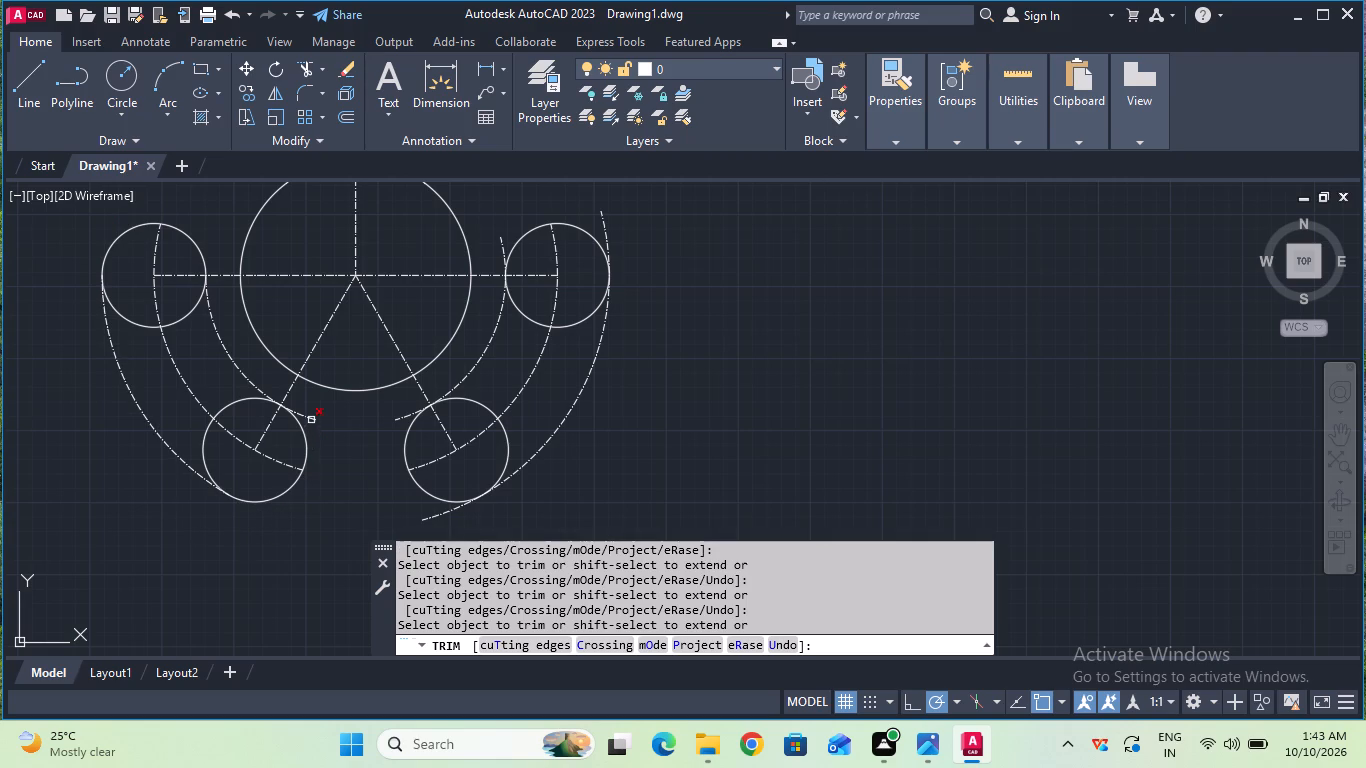
pyautogui.click(311, 418)
pyautogui.click(394, 420)
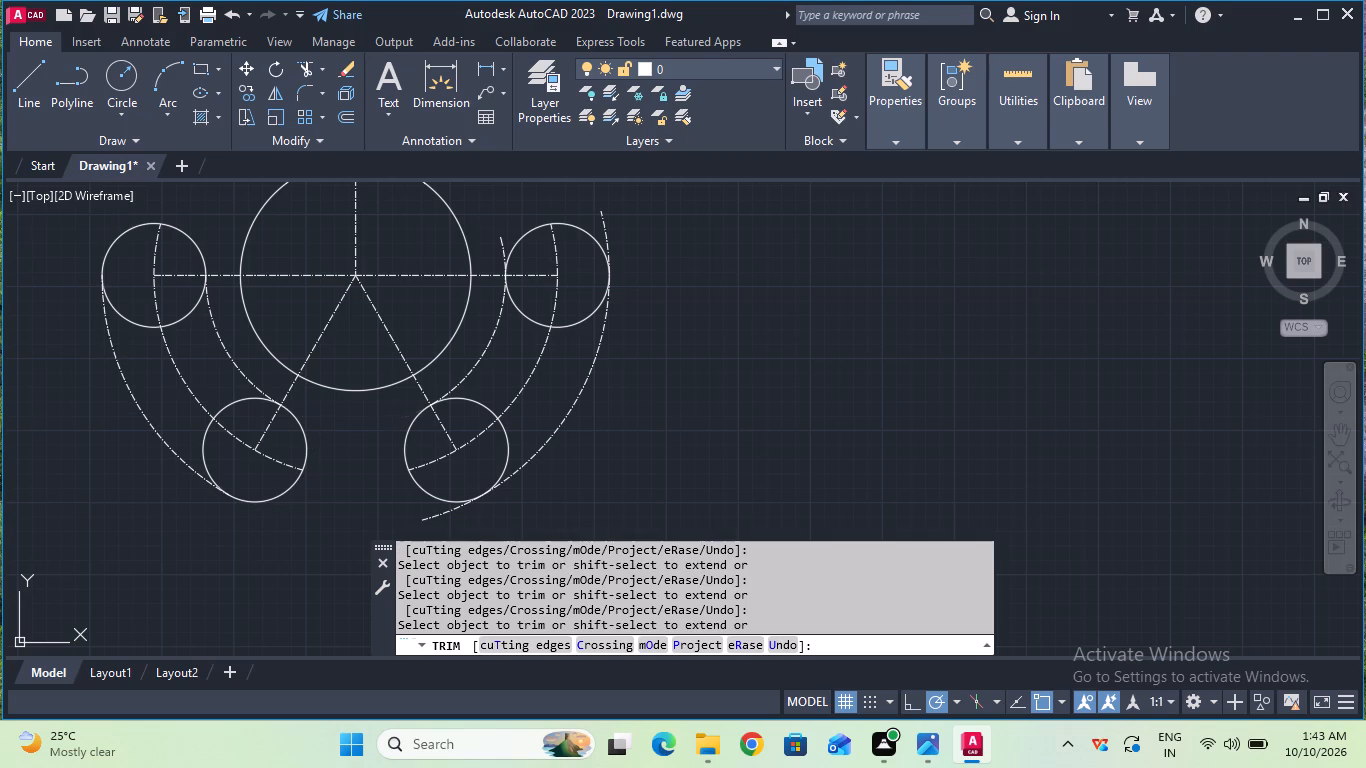
pyautogui.click(424, 519)
pyautogui.click(602, 220)
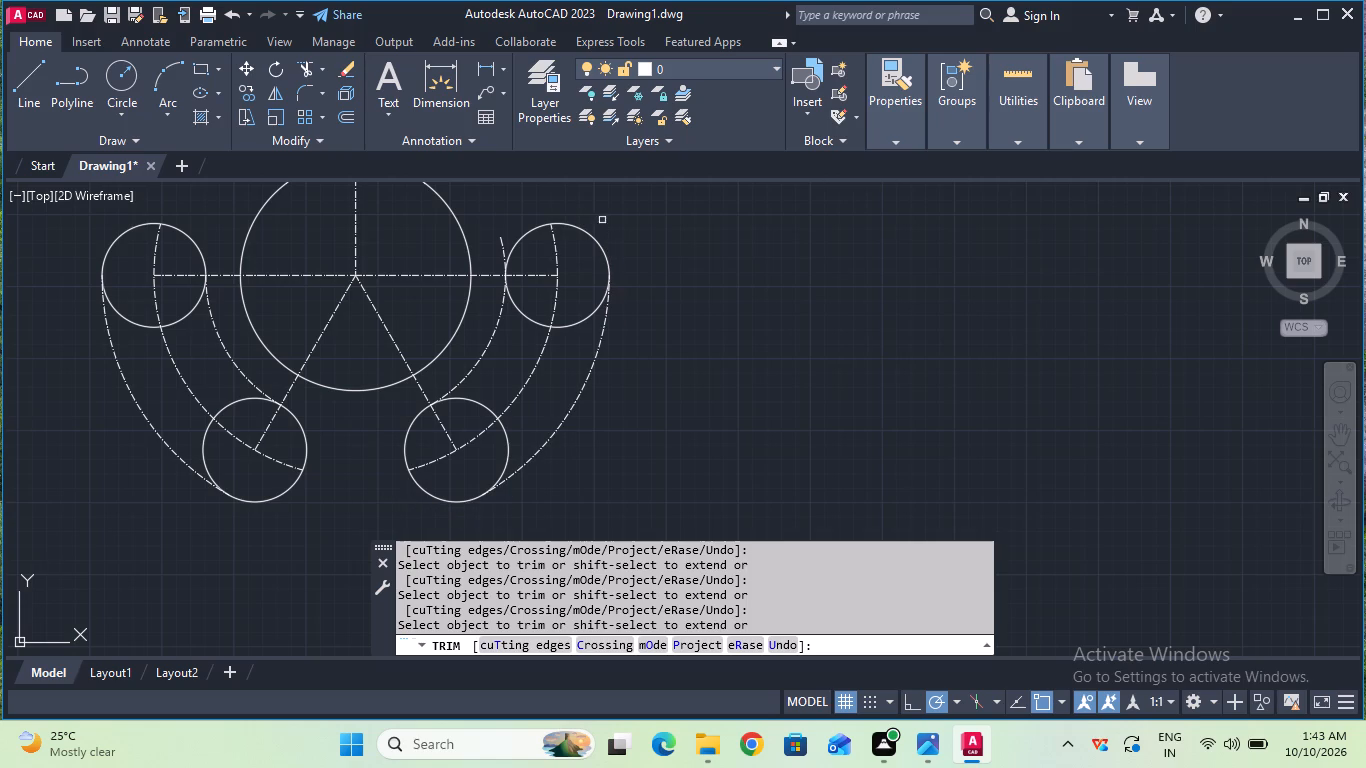
pyautogui.click(501, 240)
pyautogui.press('Escape')
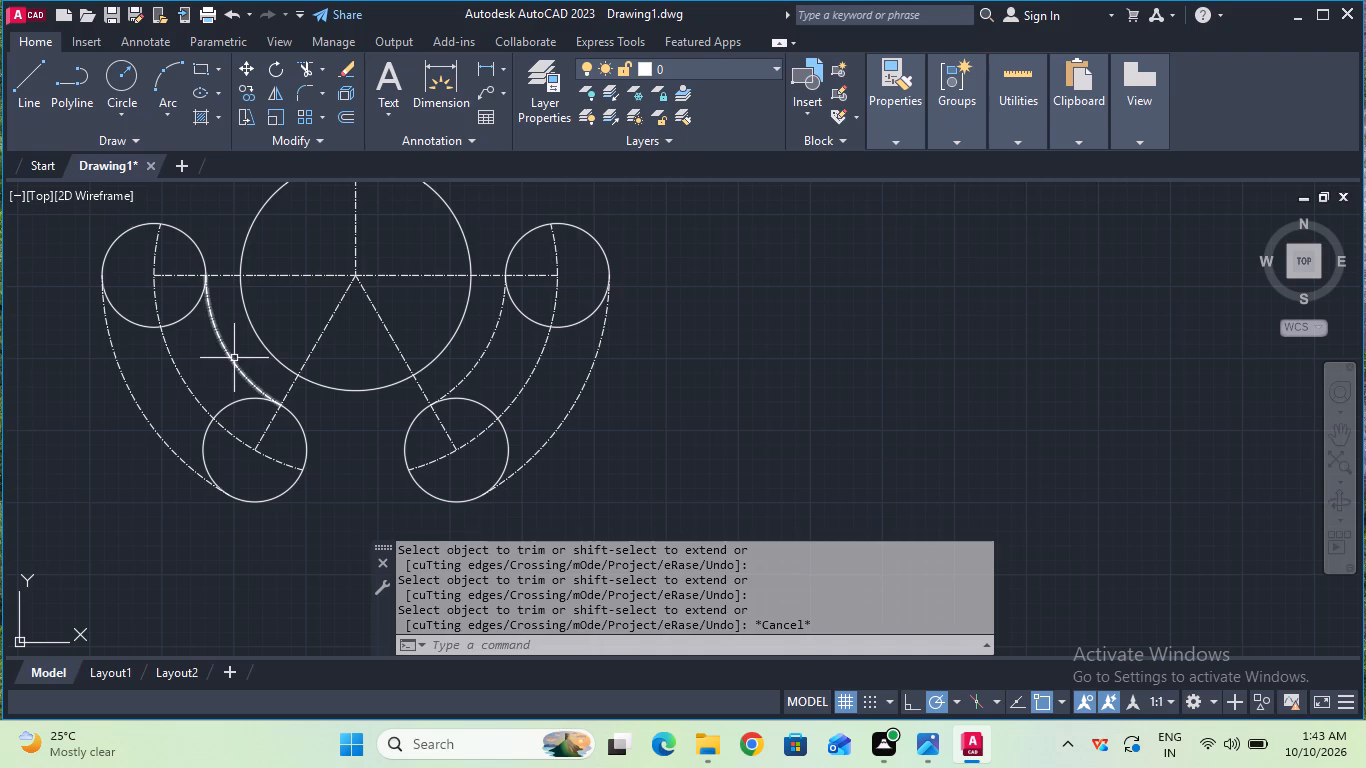
# Set the linetype of the inner offset arc between the two left small circles to ByLayer.
pyautogui.click(234, 358)
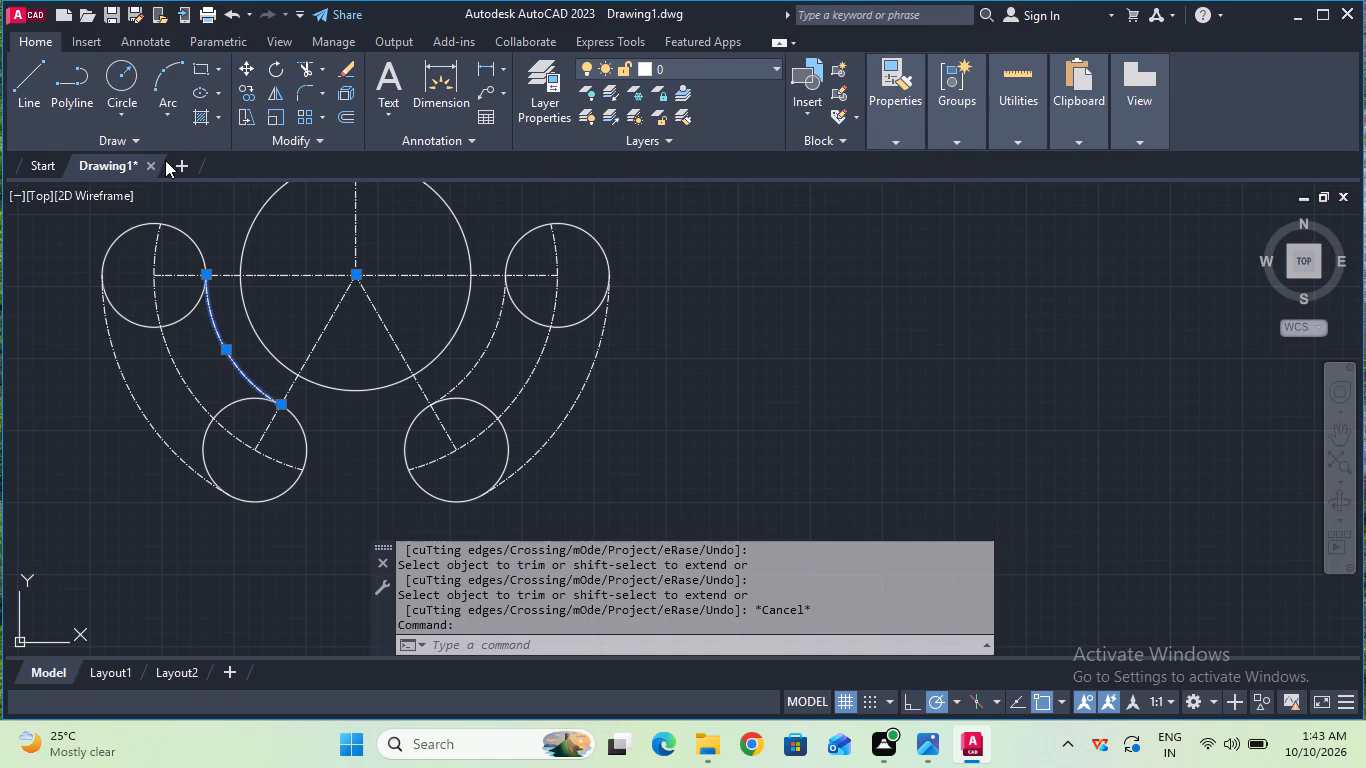
pyautogui.write('pr')
pyautogui.press('p')
pyautogui.press('r')
pyautogui.press('Return')
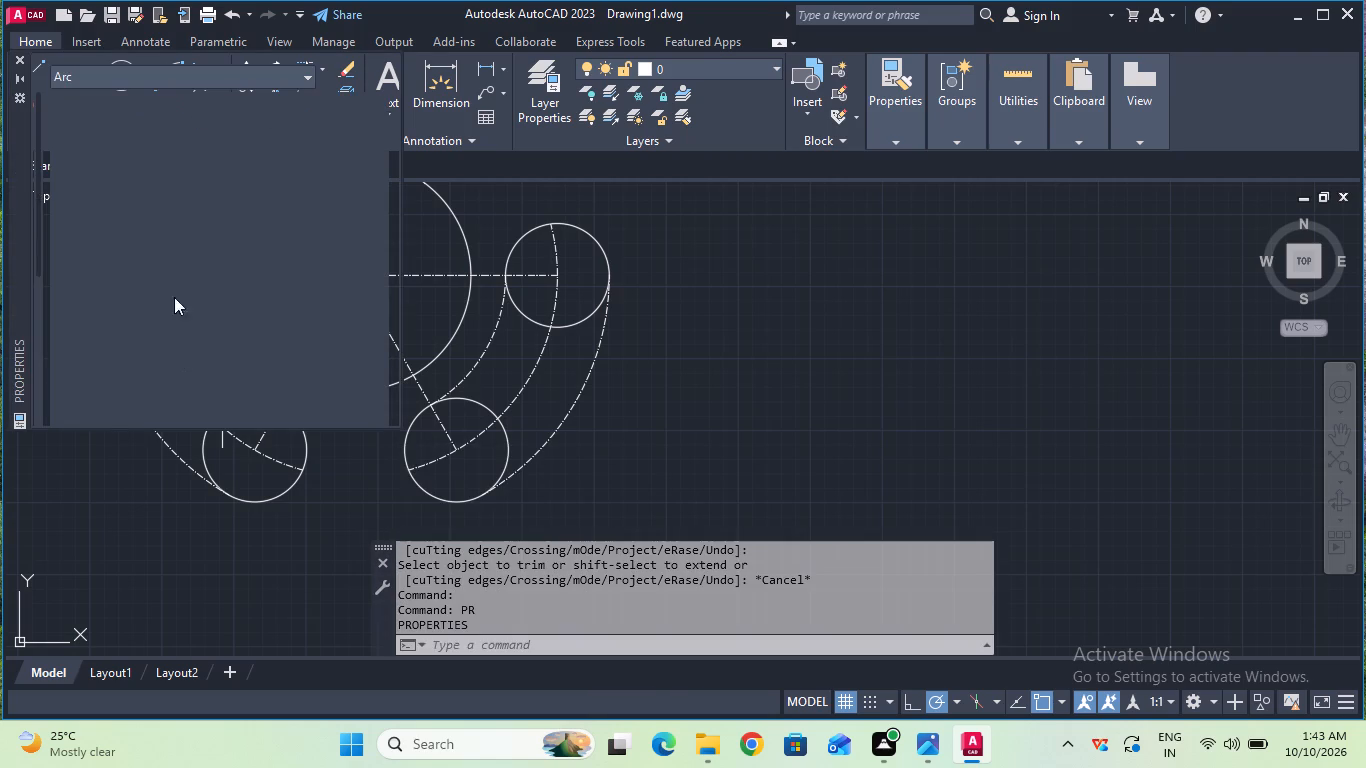
pyautogui.click(262, 155)
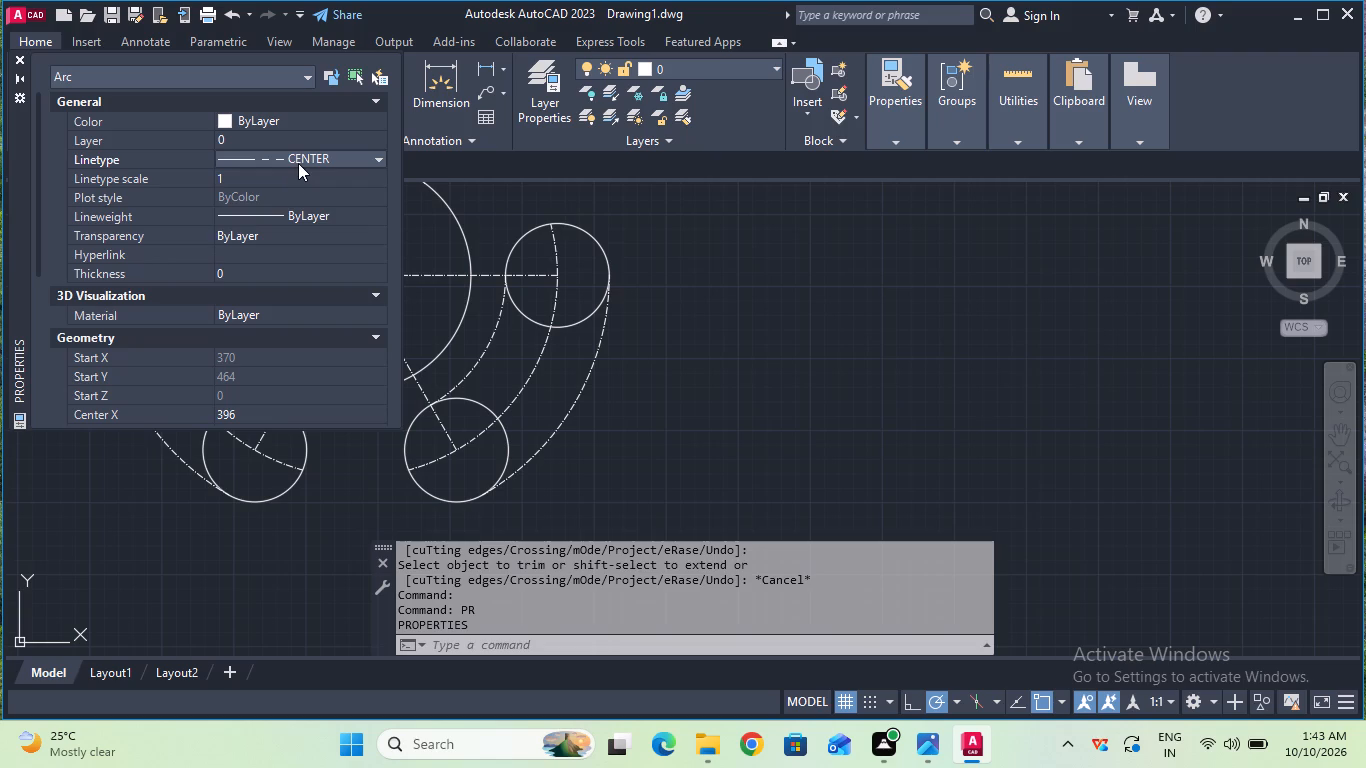
pyautogui.click(298, 163)
pyautogui.click(302, 173)
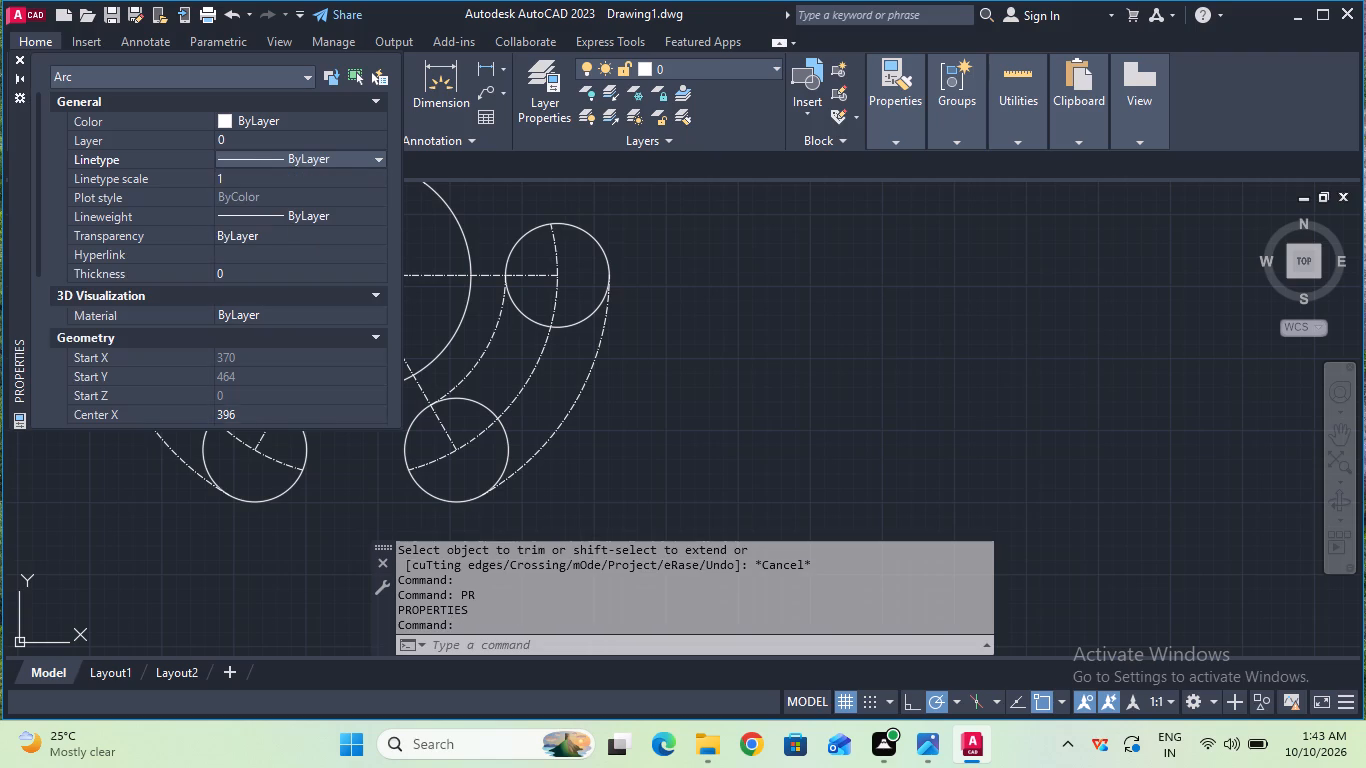
# Set the linetype of the left slot's outer offset arc and both of the right slot's offset arcs to ByLayer.
pyautogui.click(177, 454)
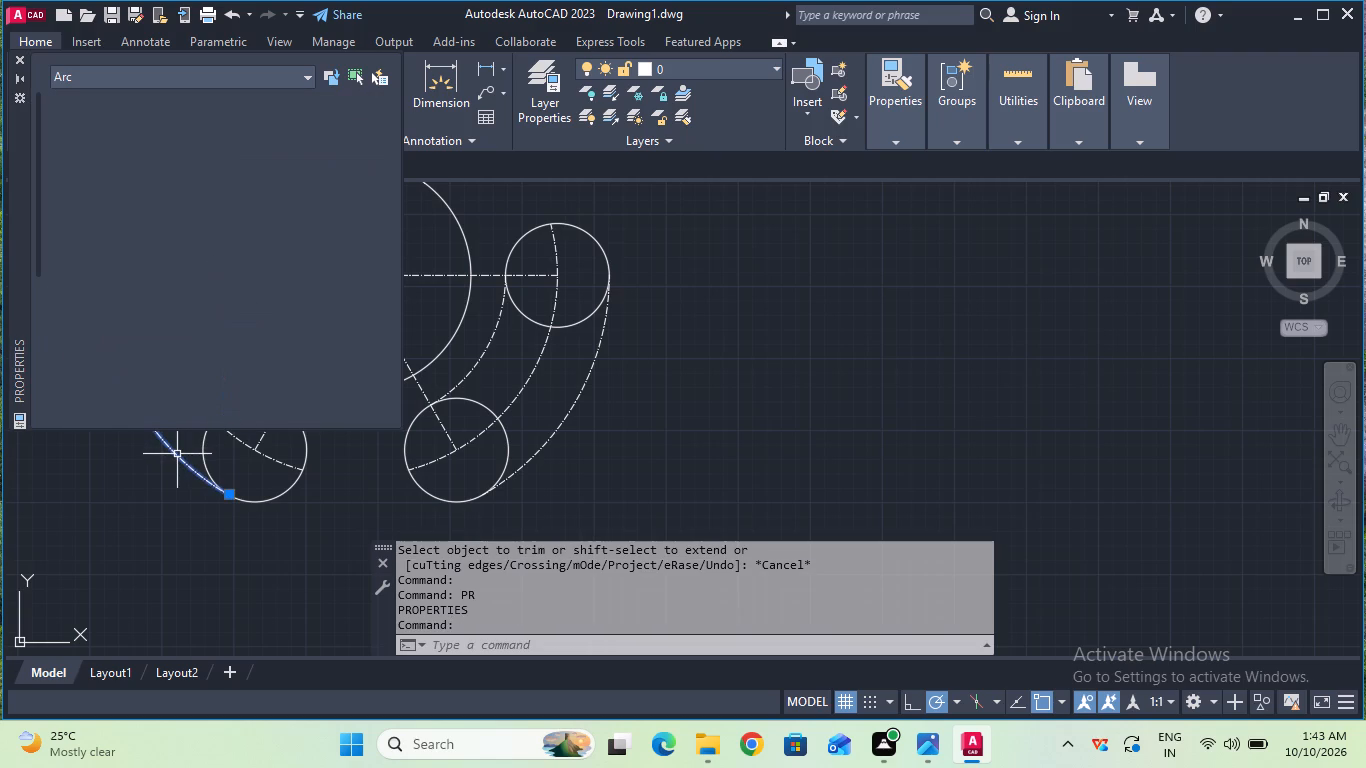
pyautogui.click(339, 161)
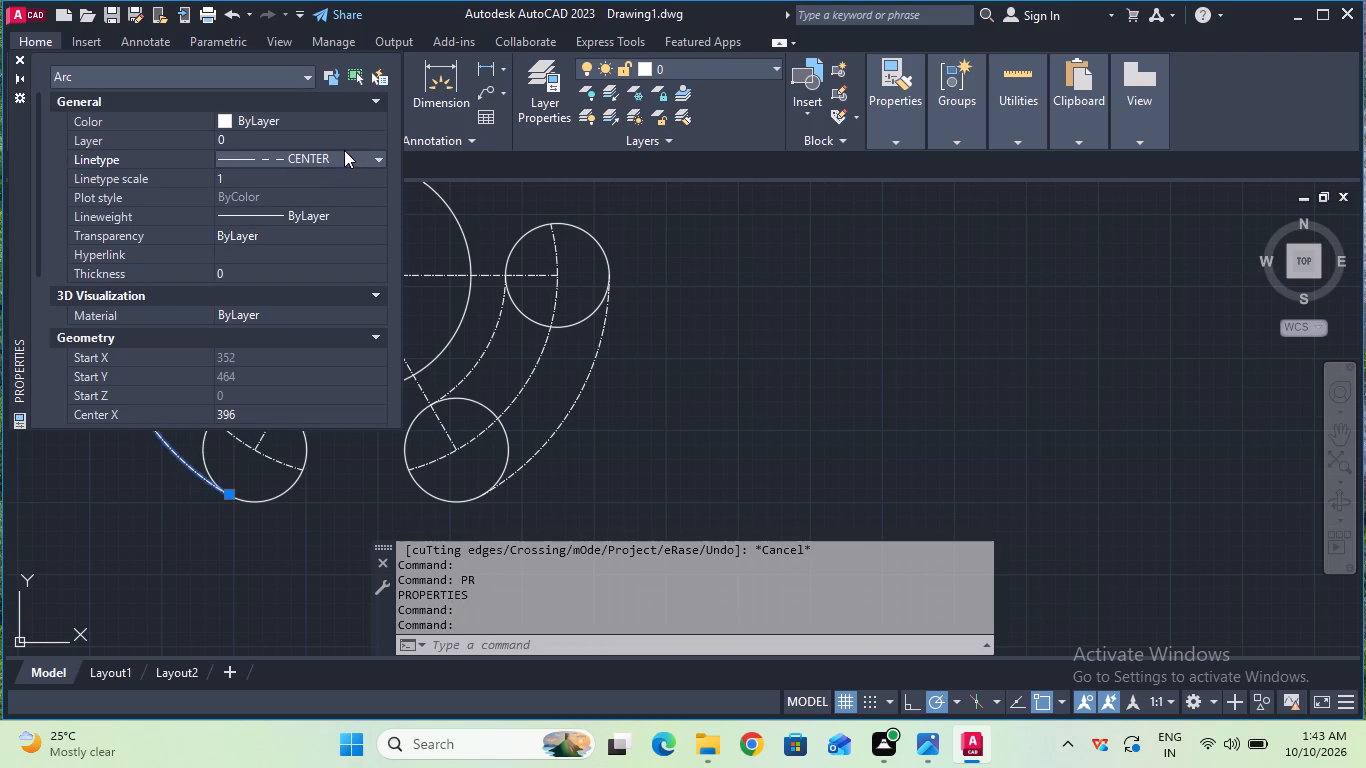
pyautogui.click(344, 150)
pyautogui.click(344, 176)
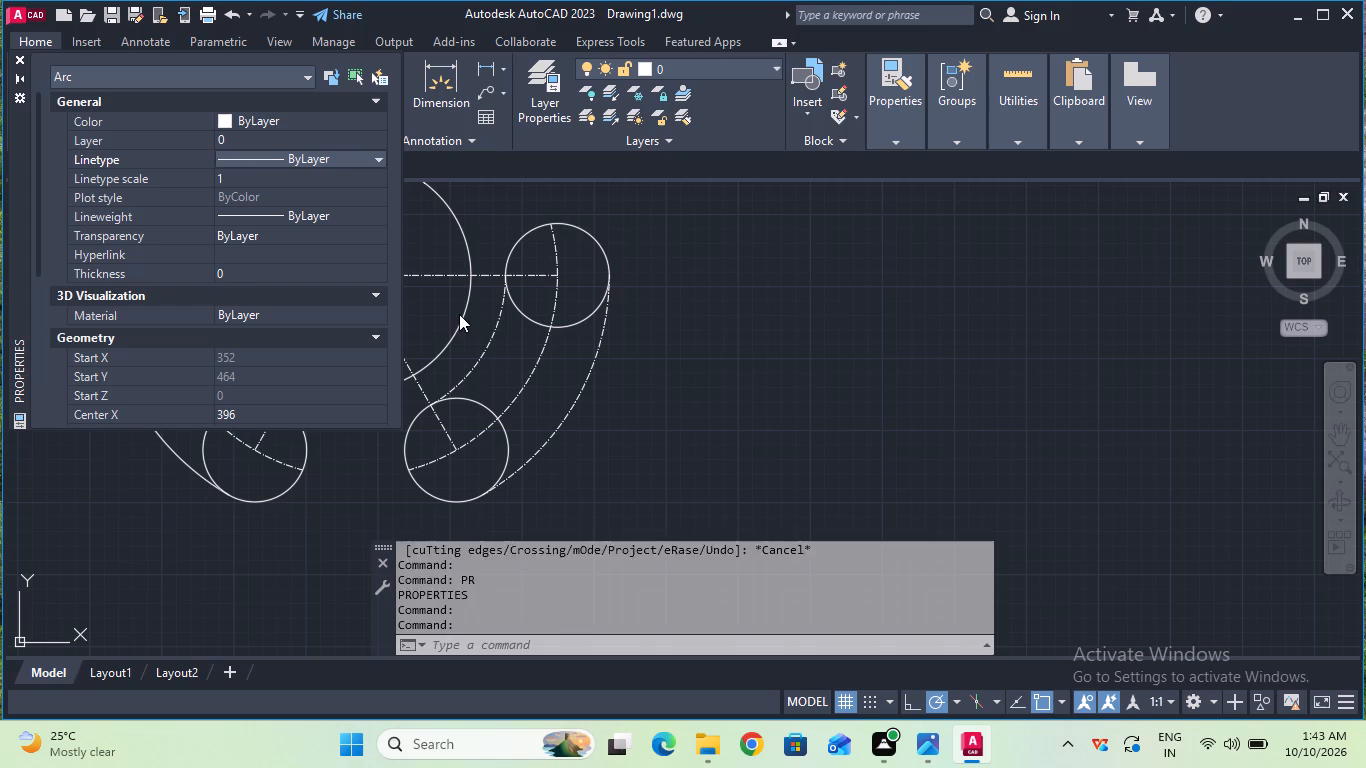
pyautogui.click(489, 346)
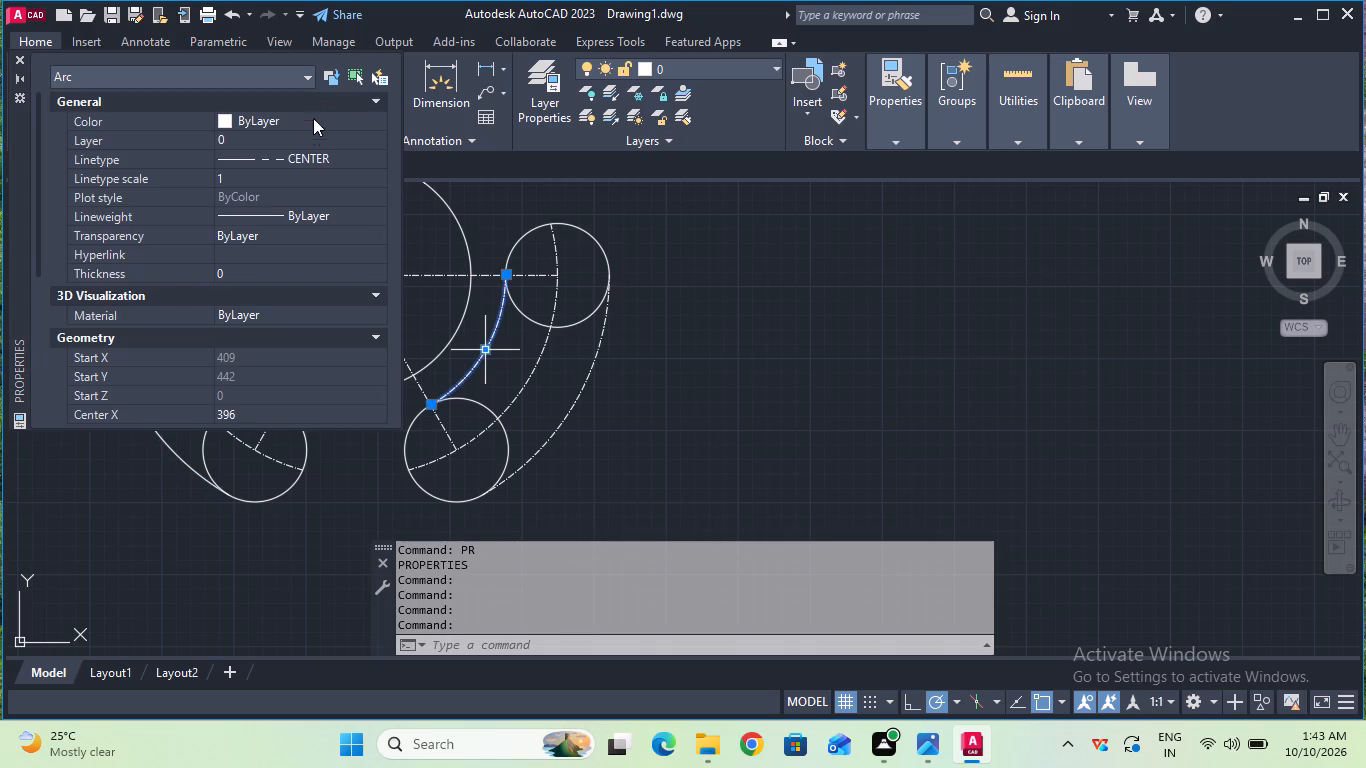
pyautogui.click(313, 160)
pyautogui.click(314, 163)
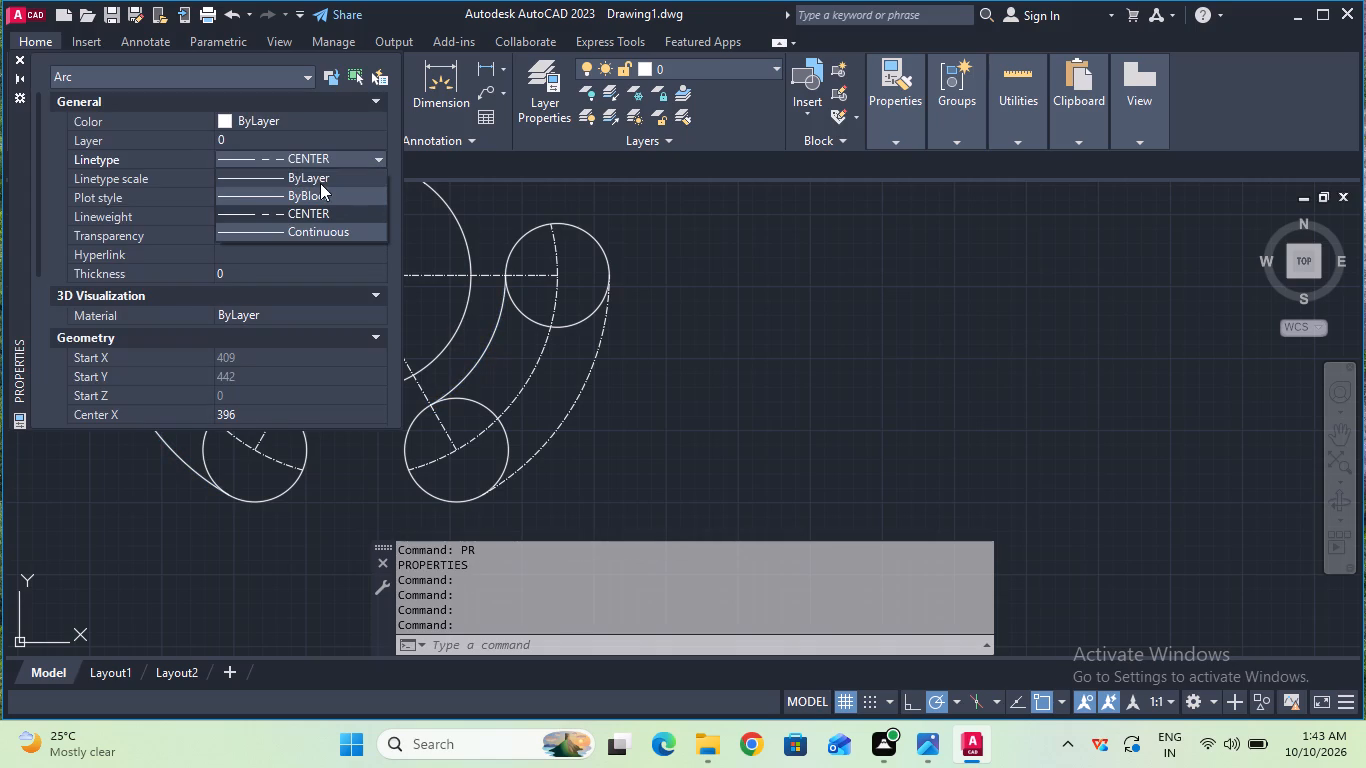
pyautogui.click(320, 183)
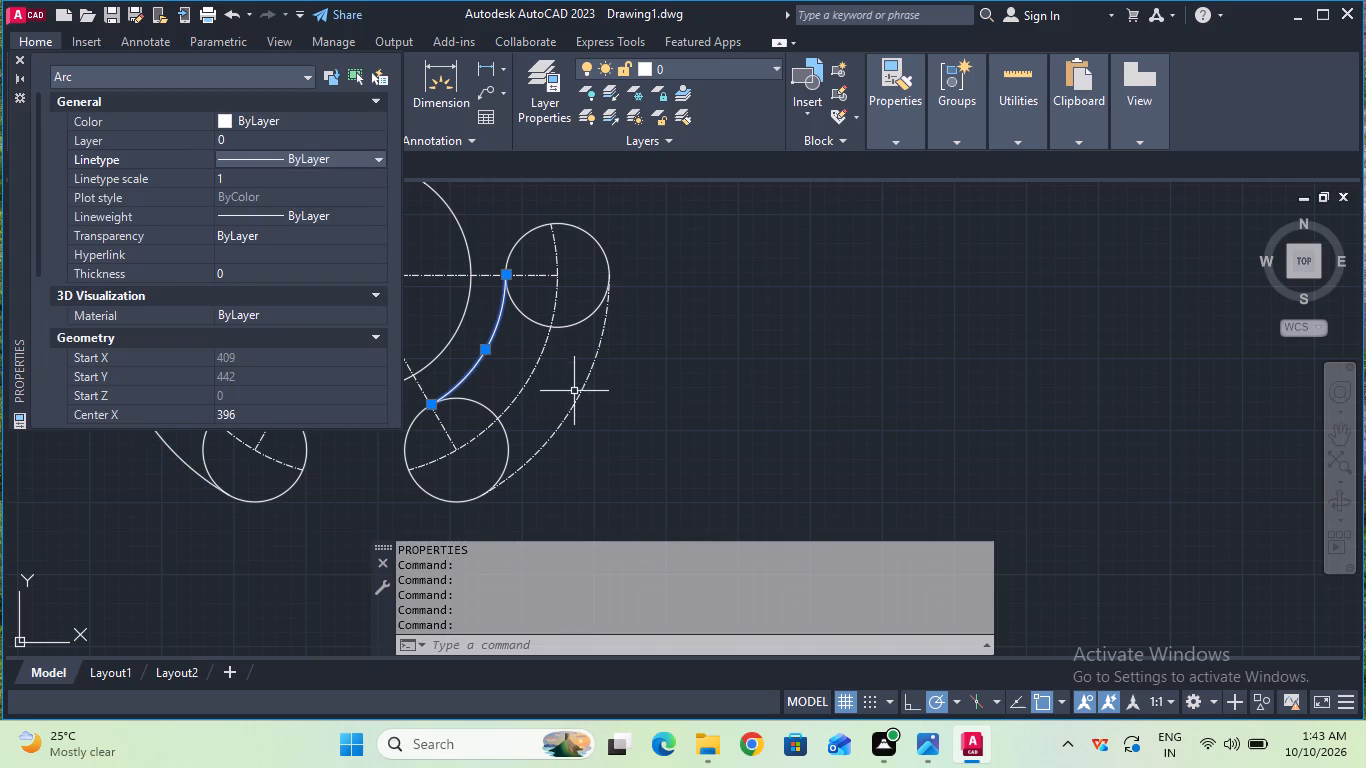
pyautogui.click(576, 393)
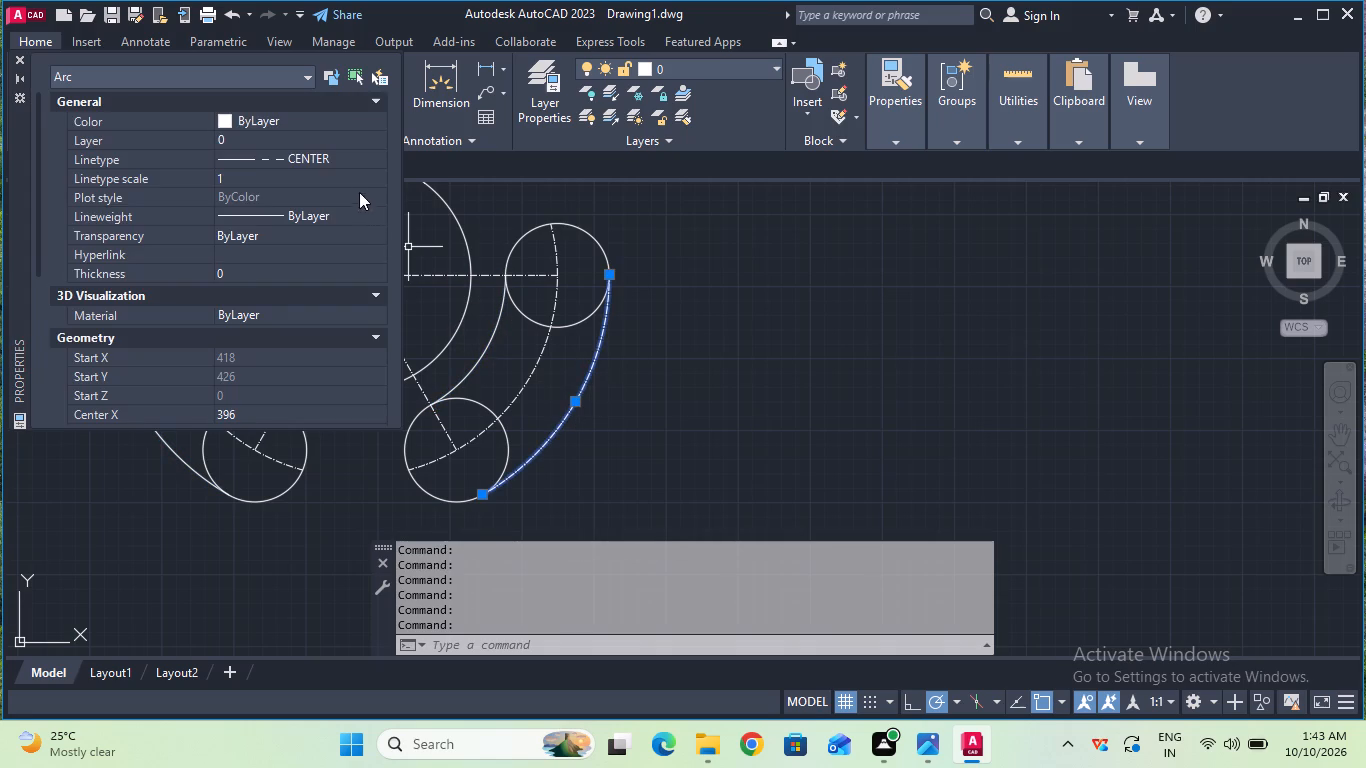
pyautogui.click(350, 149)
pyautogui.click(350, 149)
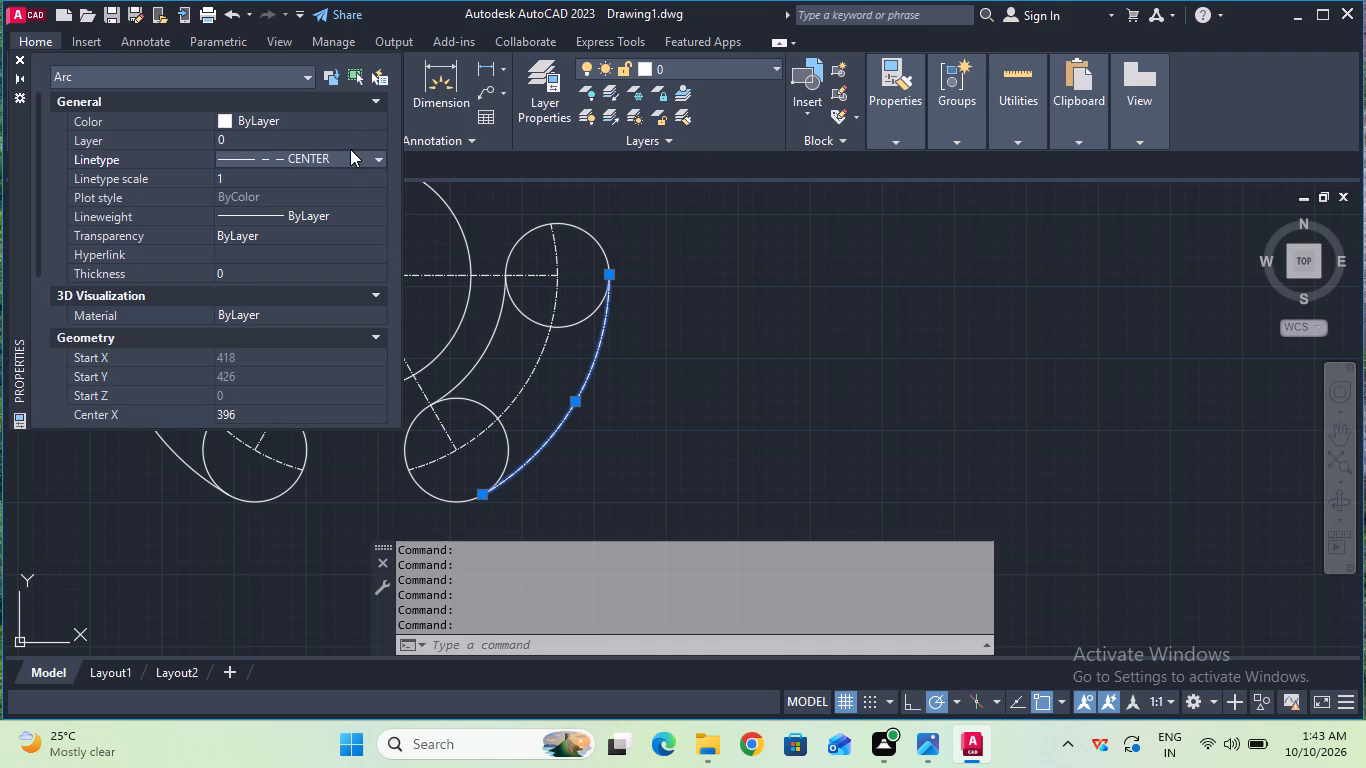
pyautogui.click(350, 154)
pyautogui.click(351, 172)
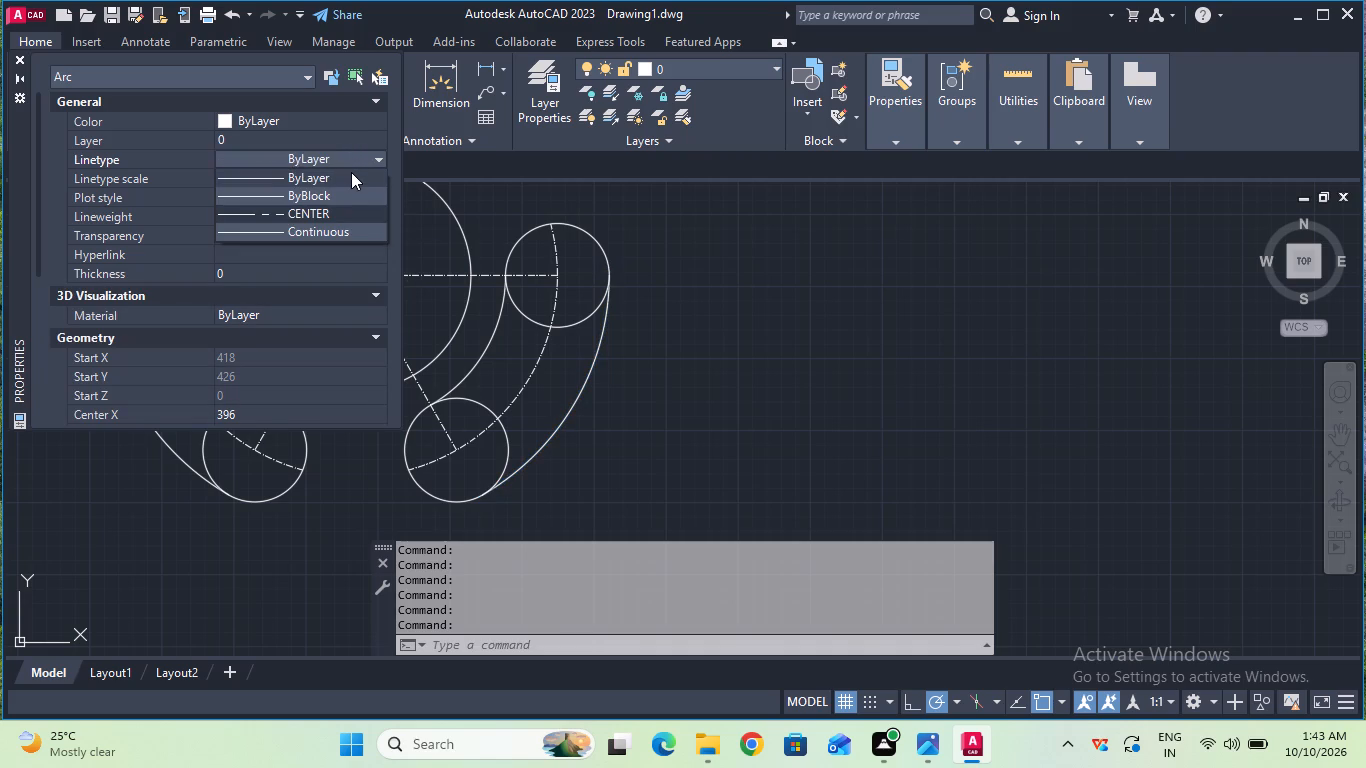
pyautogui.click(22, 63)
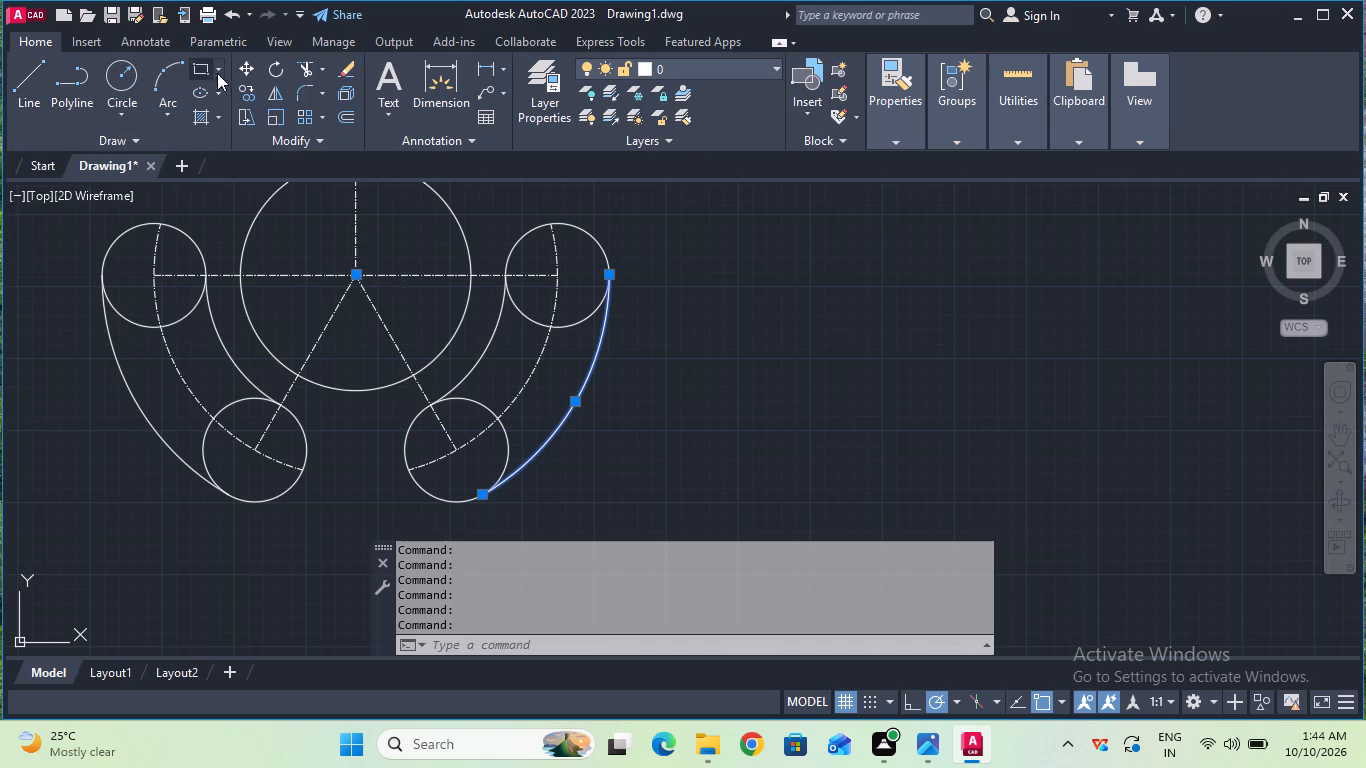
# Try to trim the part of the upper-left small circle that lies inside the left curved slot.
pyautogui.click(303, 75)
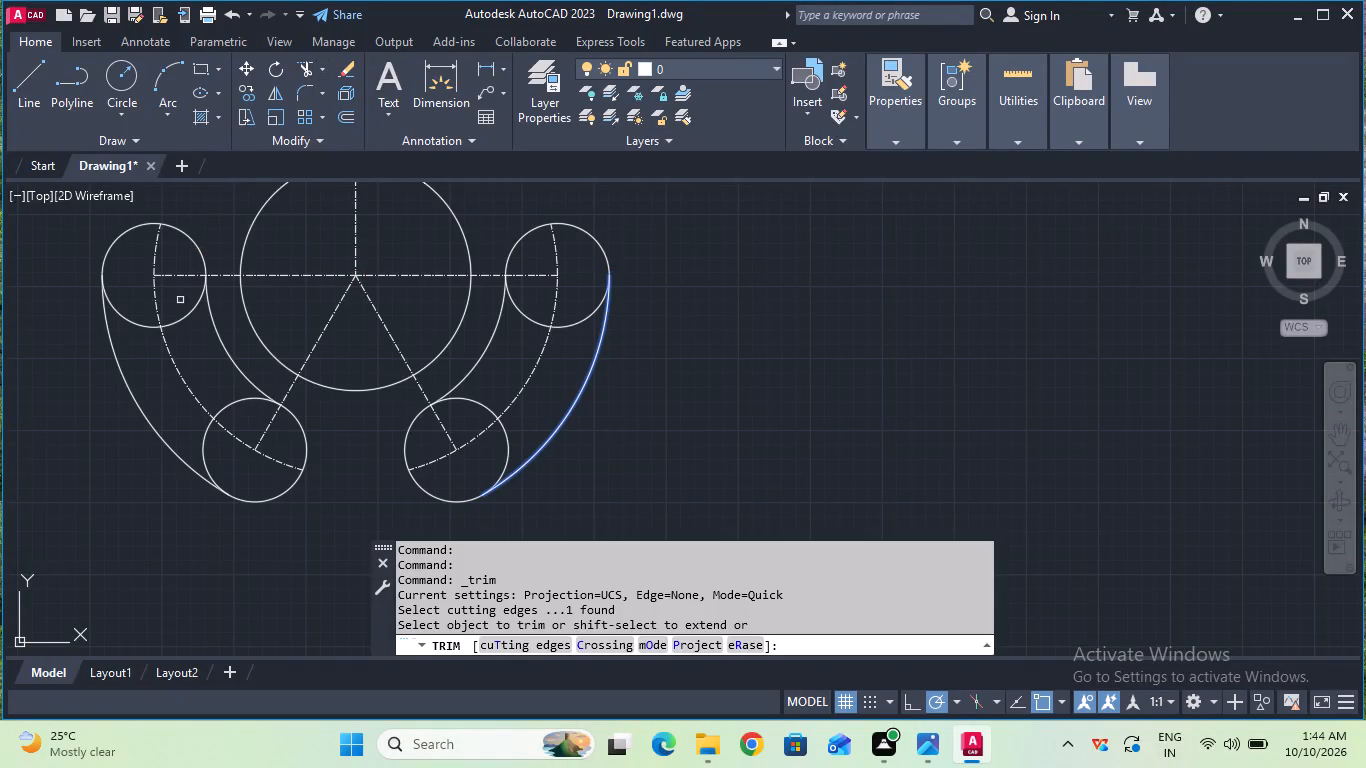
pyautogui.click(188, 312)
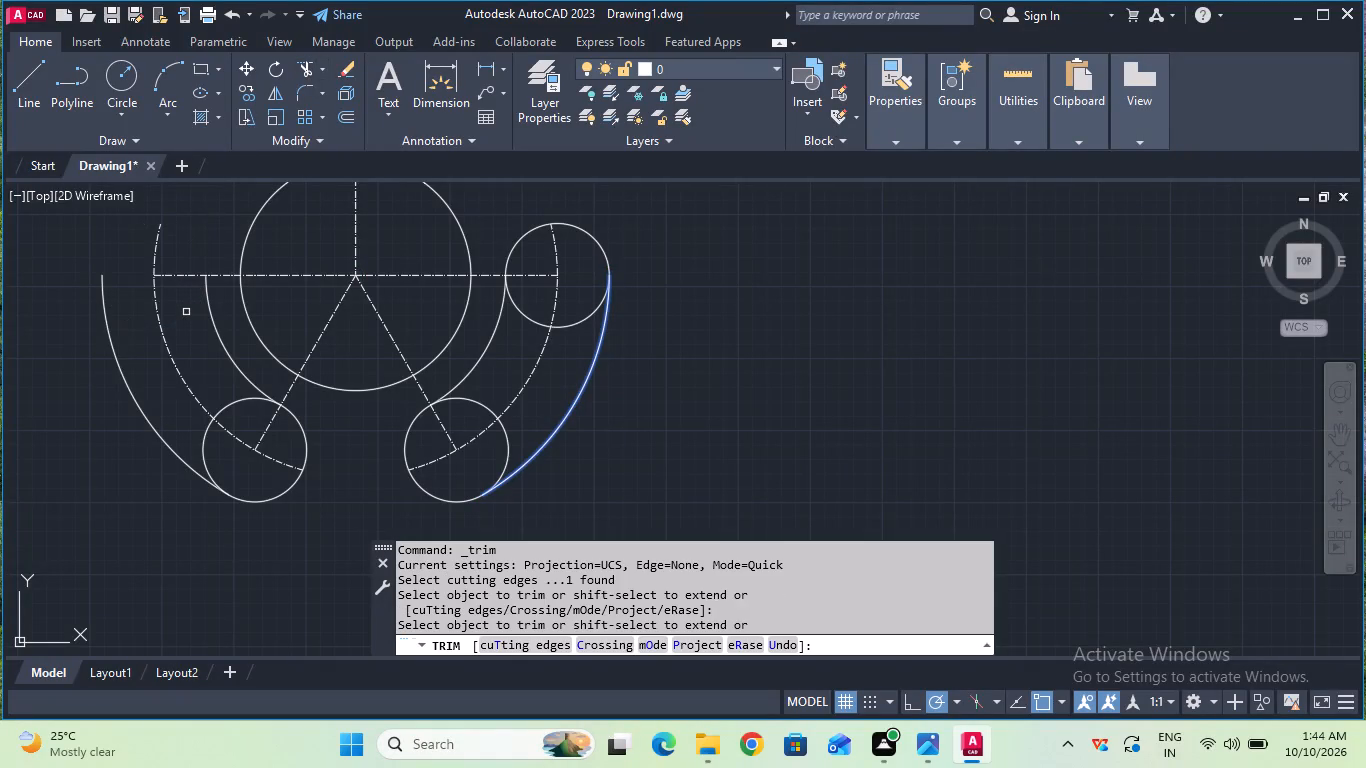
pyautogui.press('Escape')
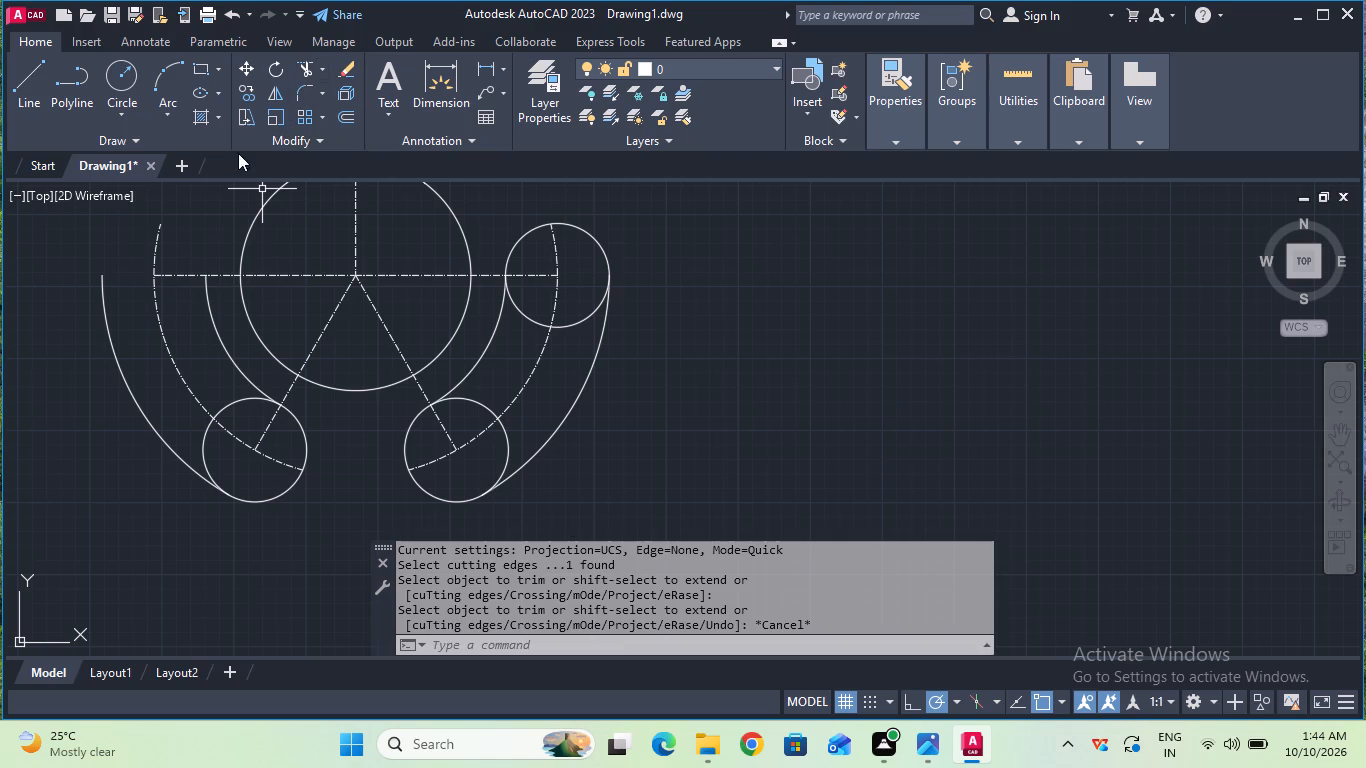
# Redraw the 9 mm radius circle centred on the left end of the lower horizontal centreline.
pyautogui.click(114, 89)
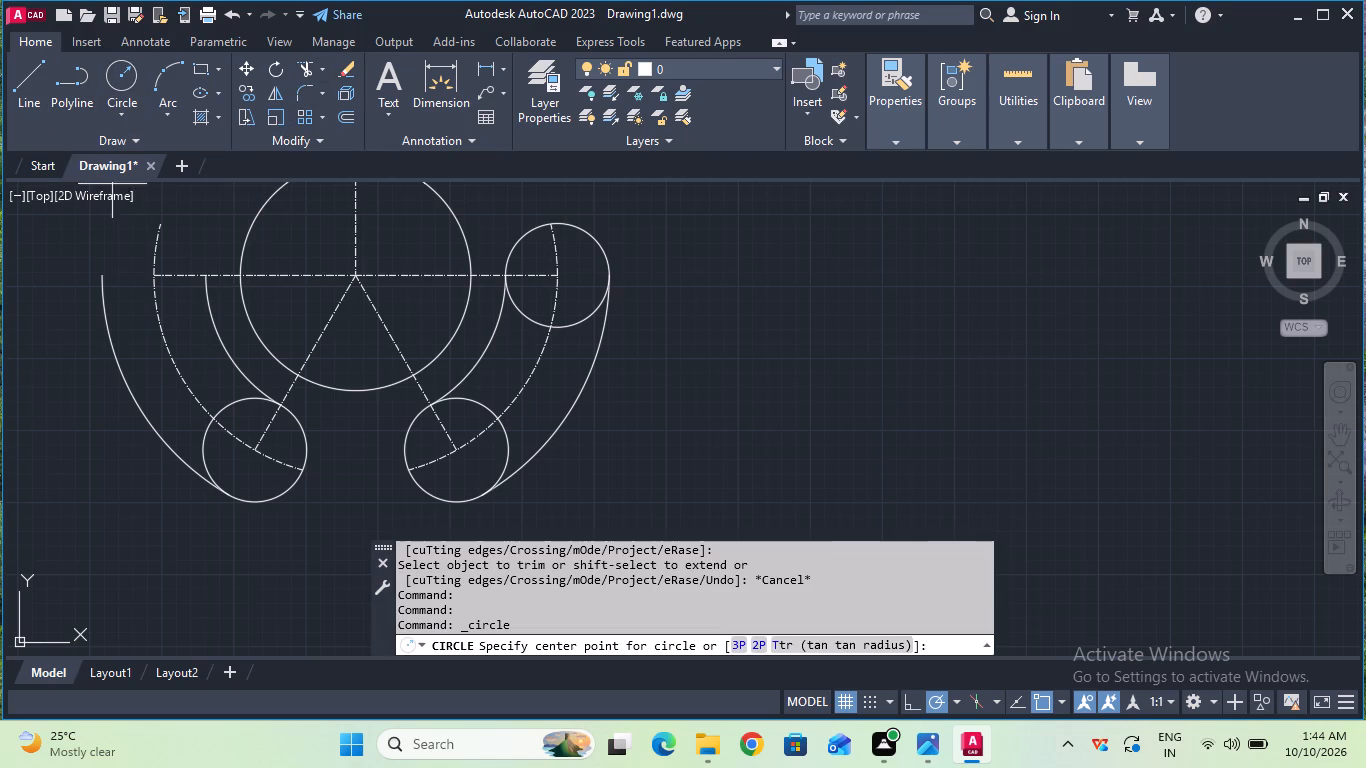
pyautogui.click(148, 270)
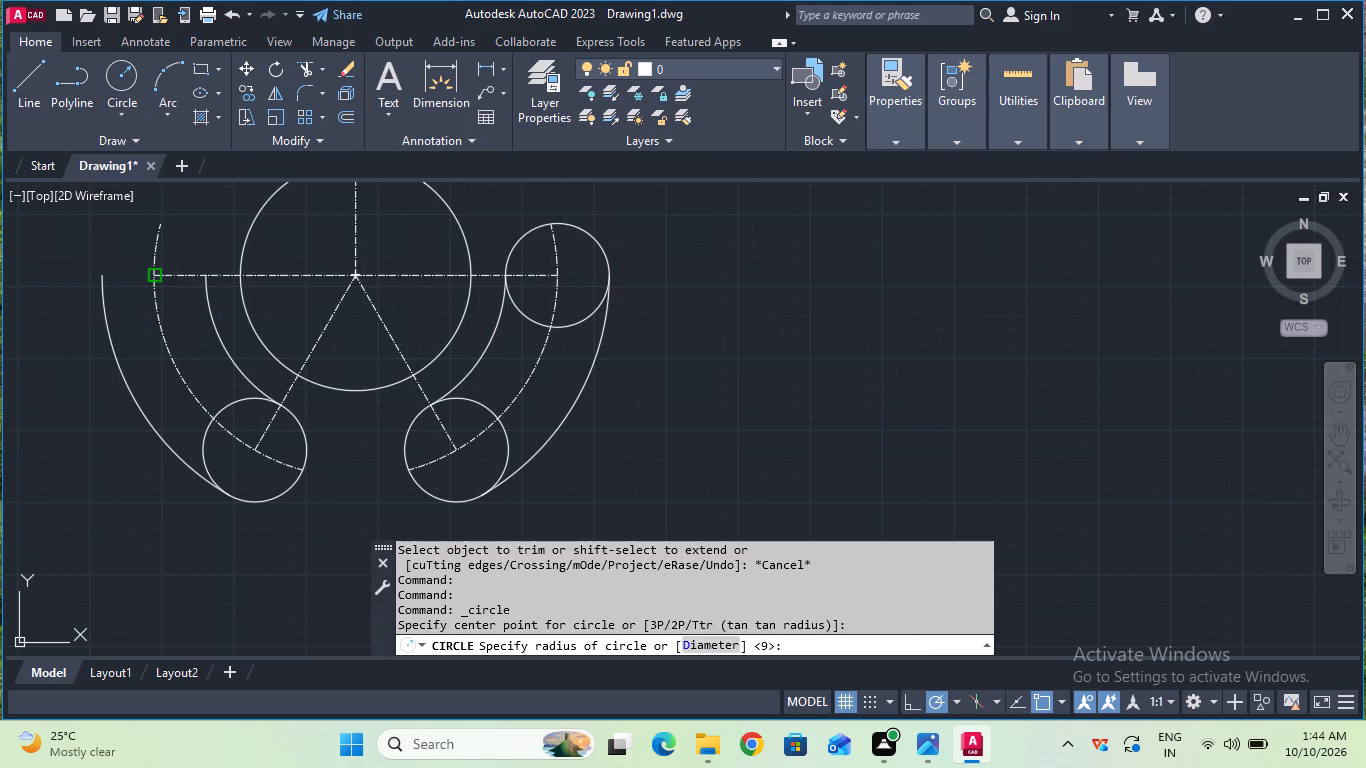
pyautogui.press('9')
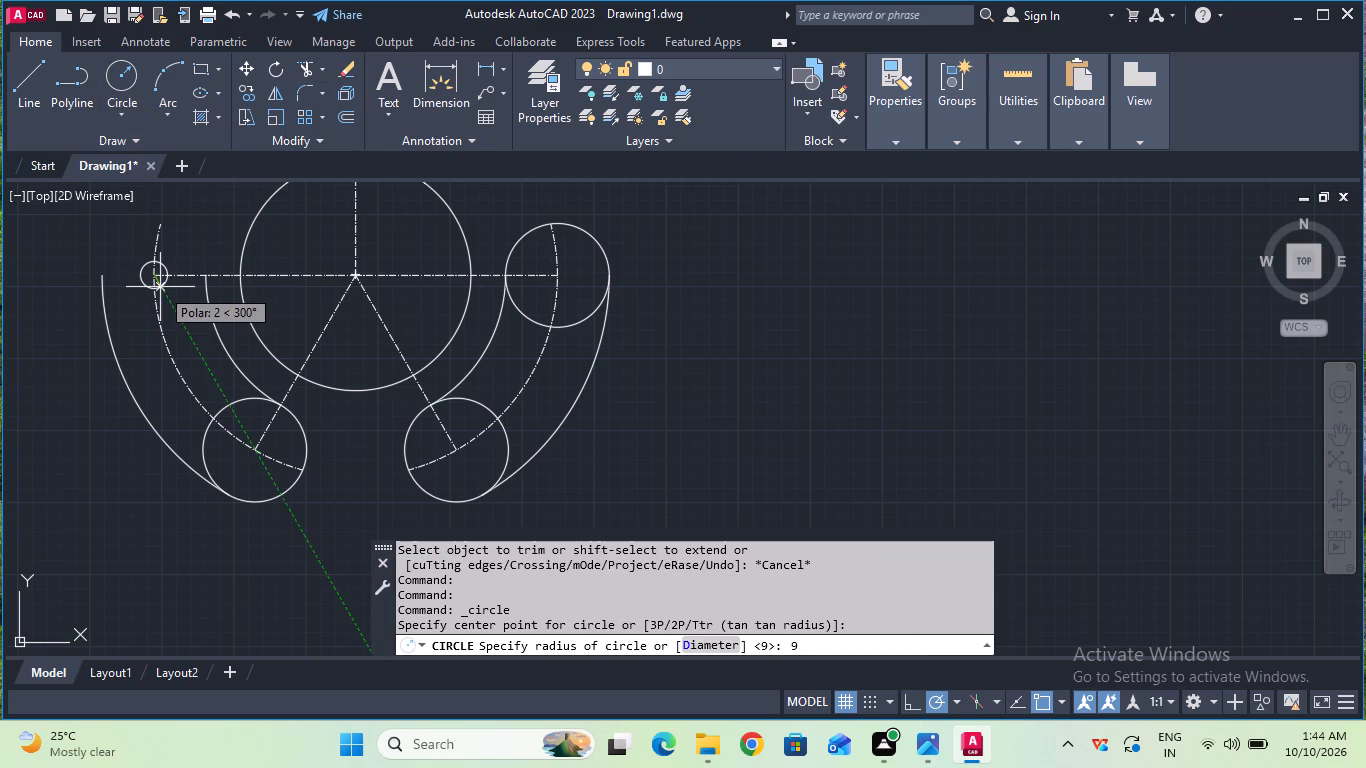
pyautogui.press('Return')
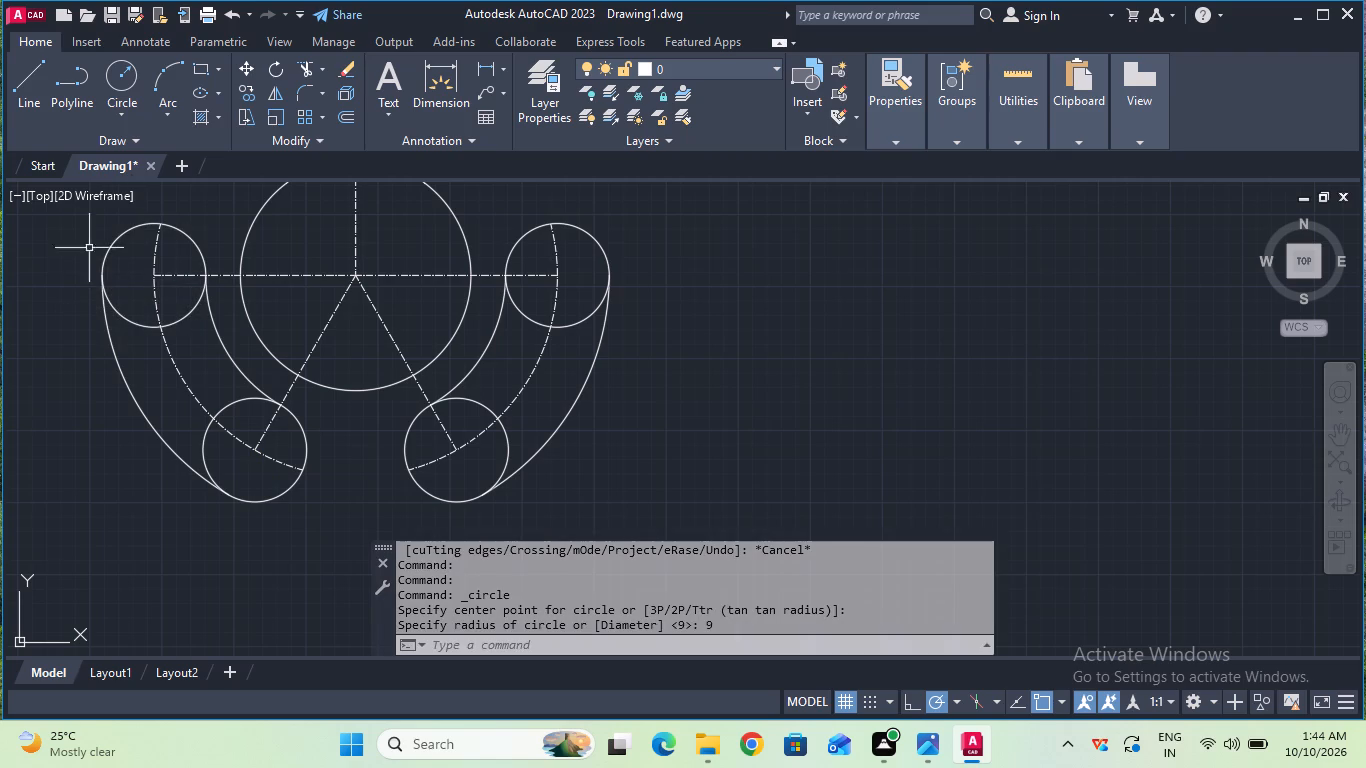
# Trim the inner portions of all four 9 mm radius circles so only the rounded ends of both curved slots remain.
pyautogui.click(311, 75)
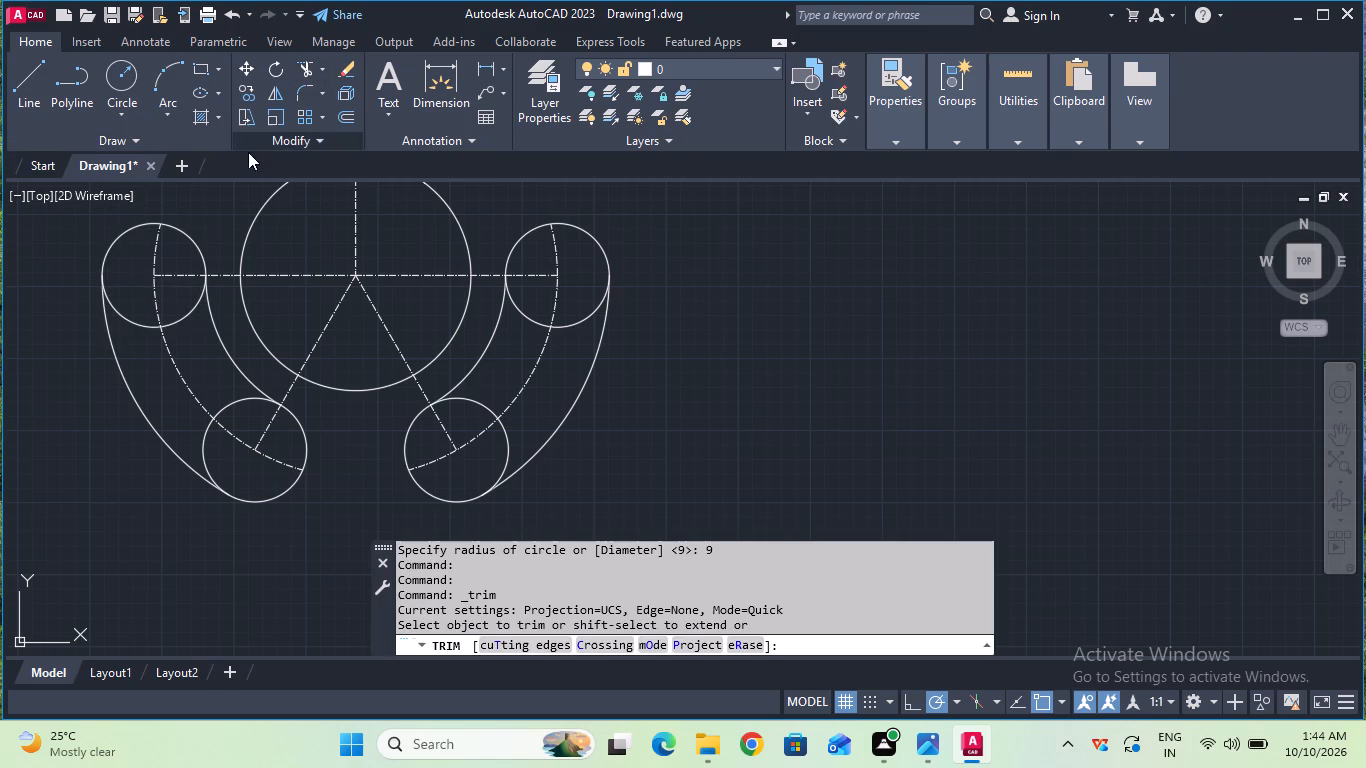
pyautogui.click(208, 281)
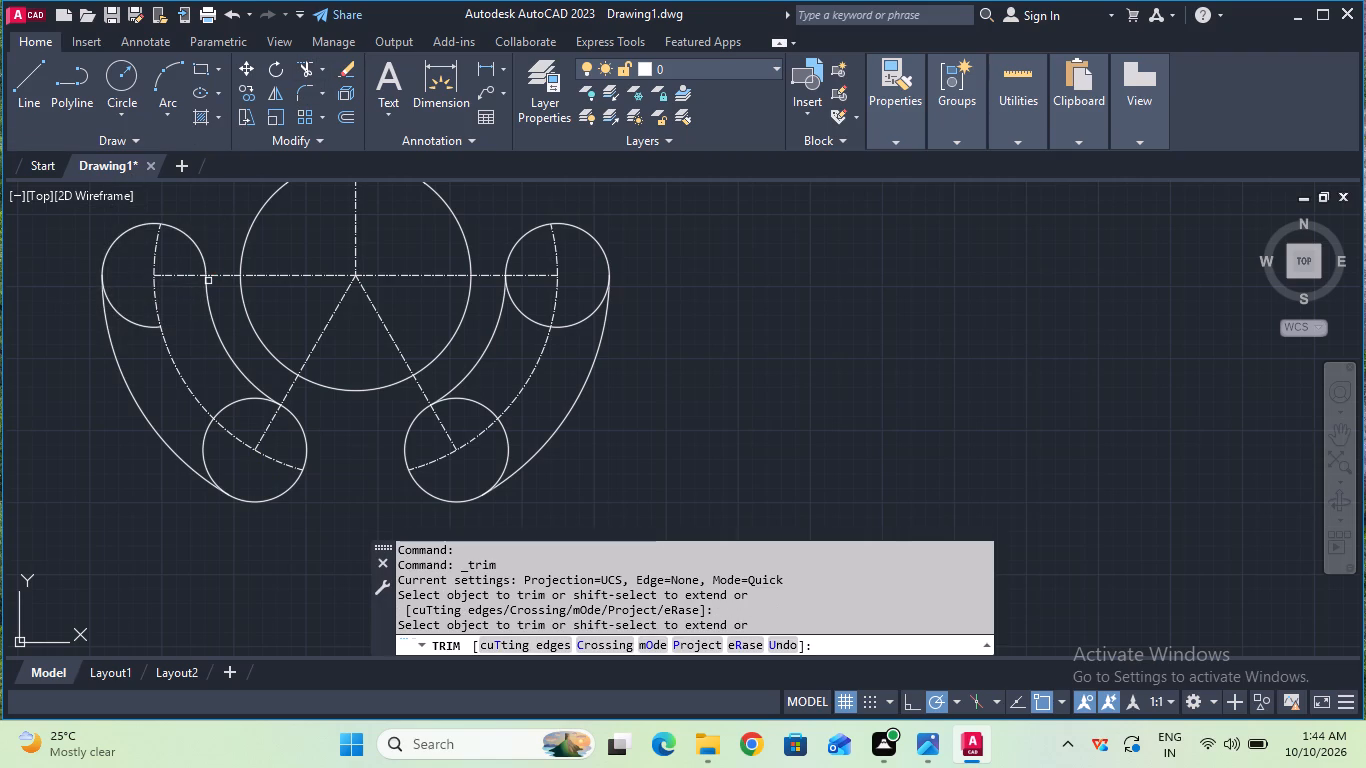
pyautogui.click(129, 321)
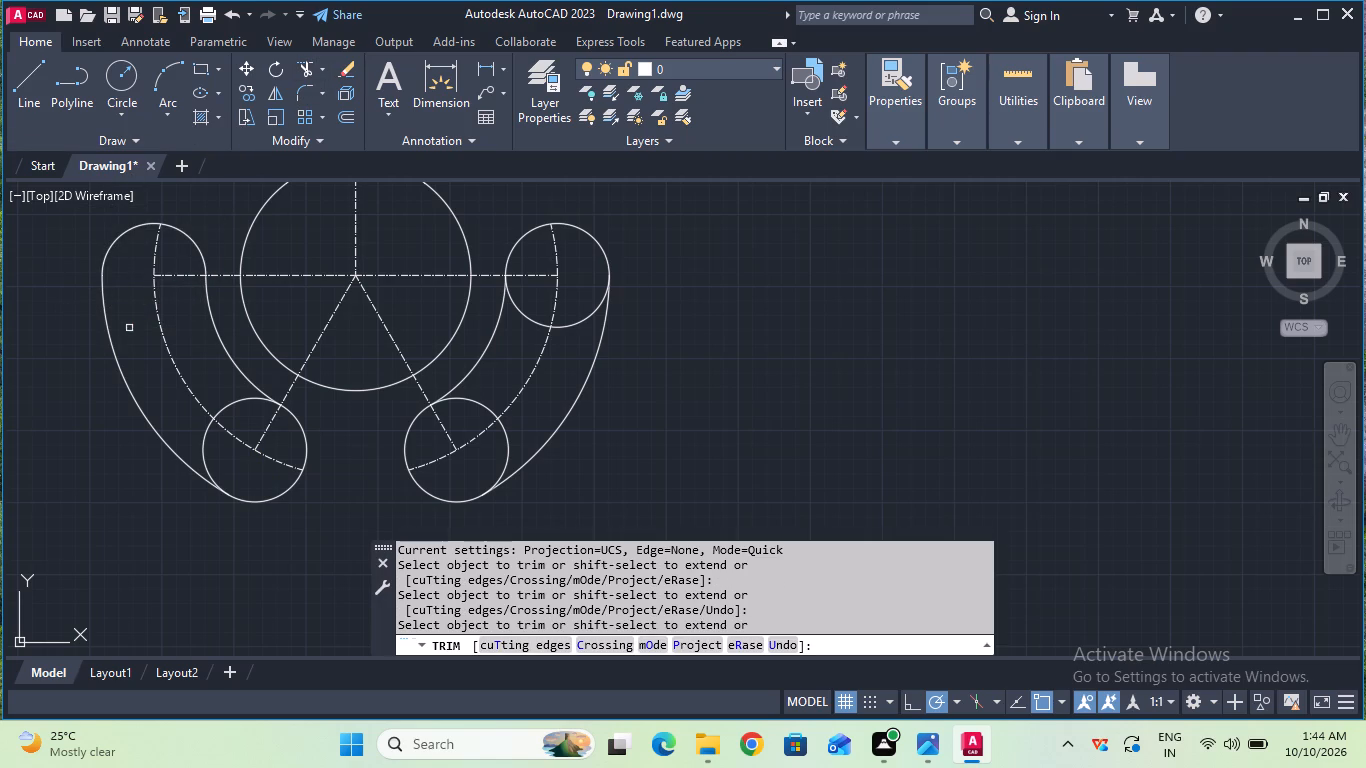
pyautogui.click(203, 453)
pyautogui.click(215, 414)
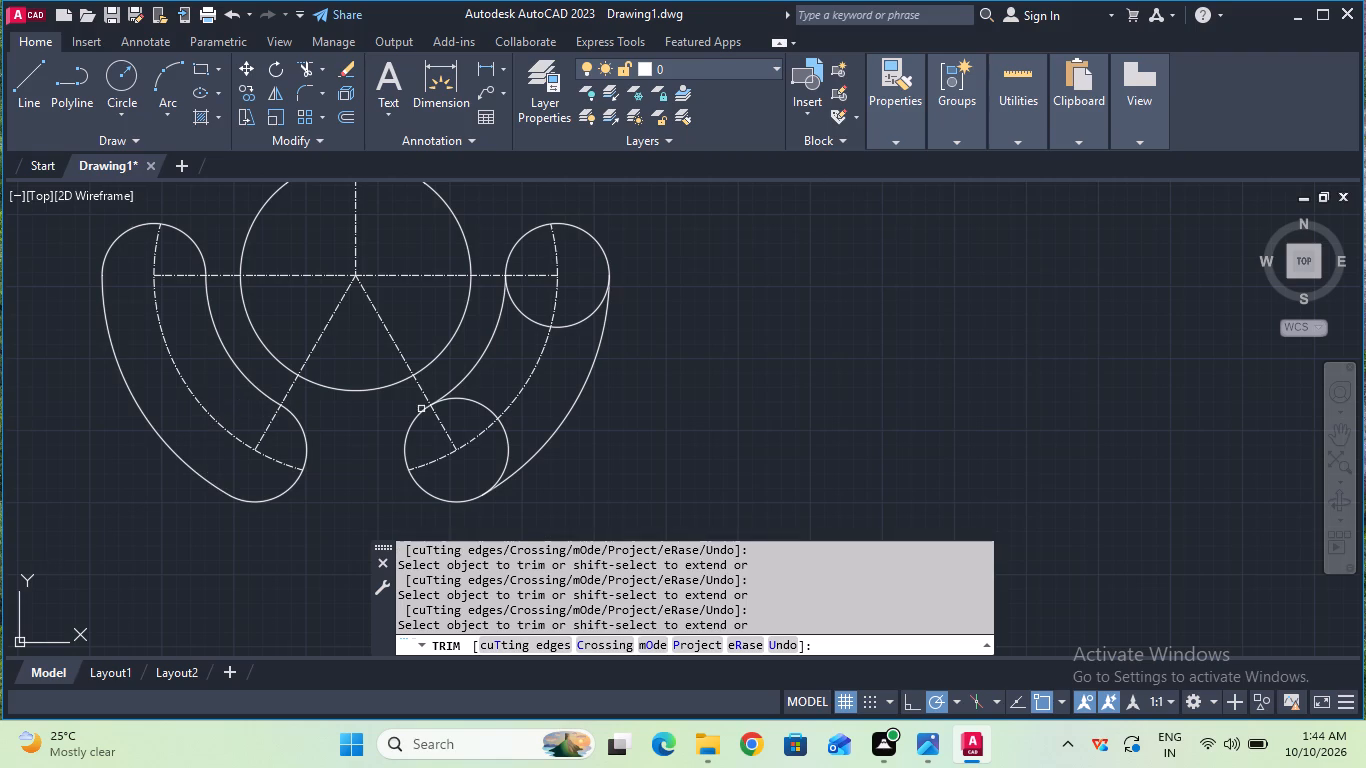
pyautogui.click(475, 405)
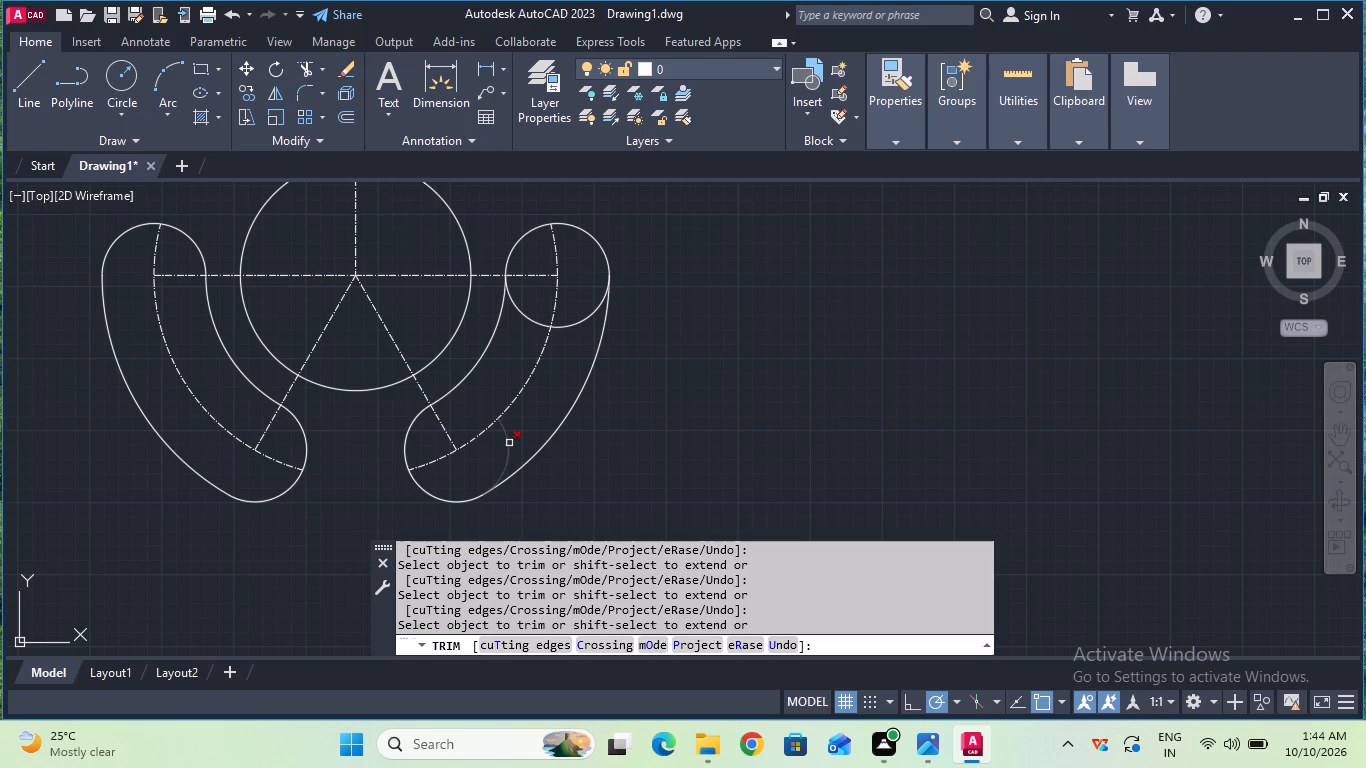
pyautogui.click(509, 443)
pyautogui.click(534, 323)
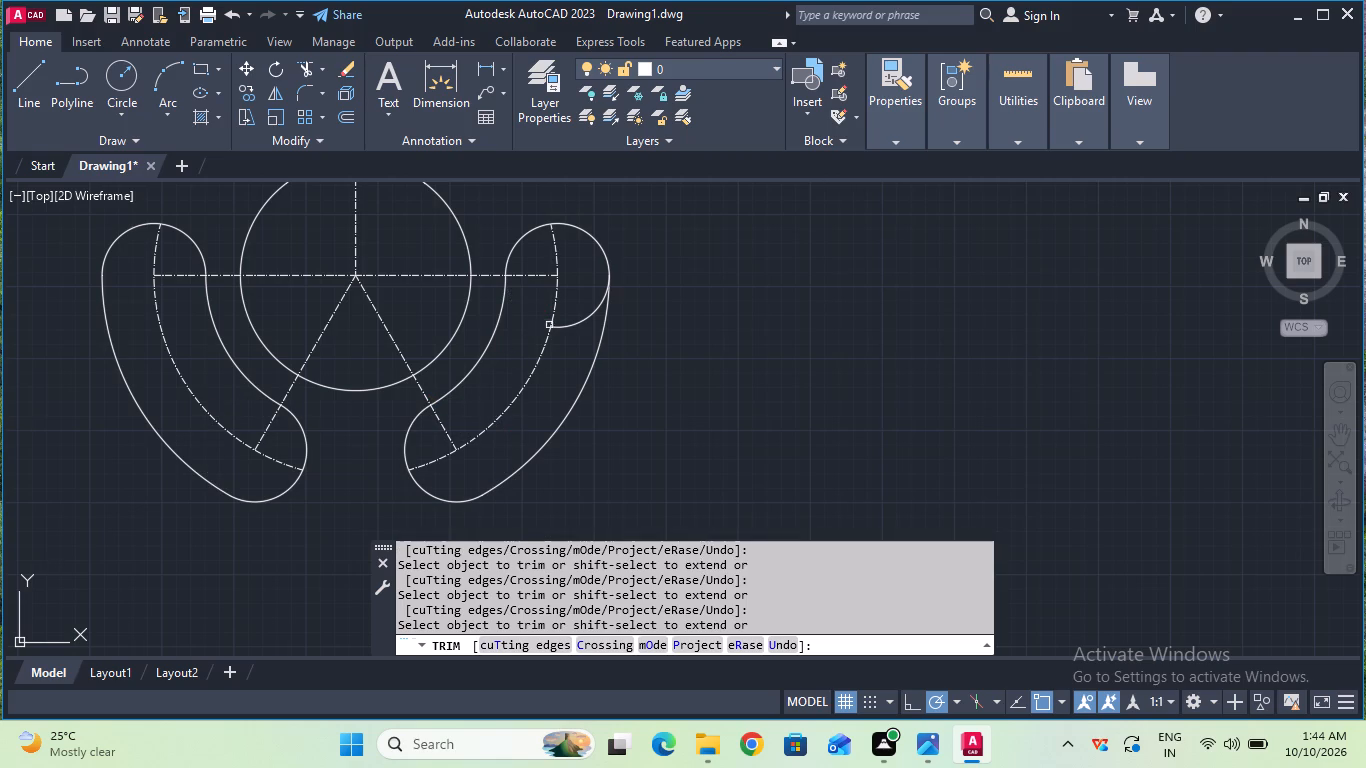
pyautogui.click(556, 325)
pyautogui.scroll(-4, 496, 350)
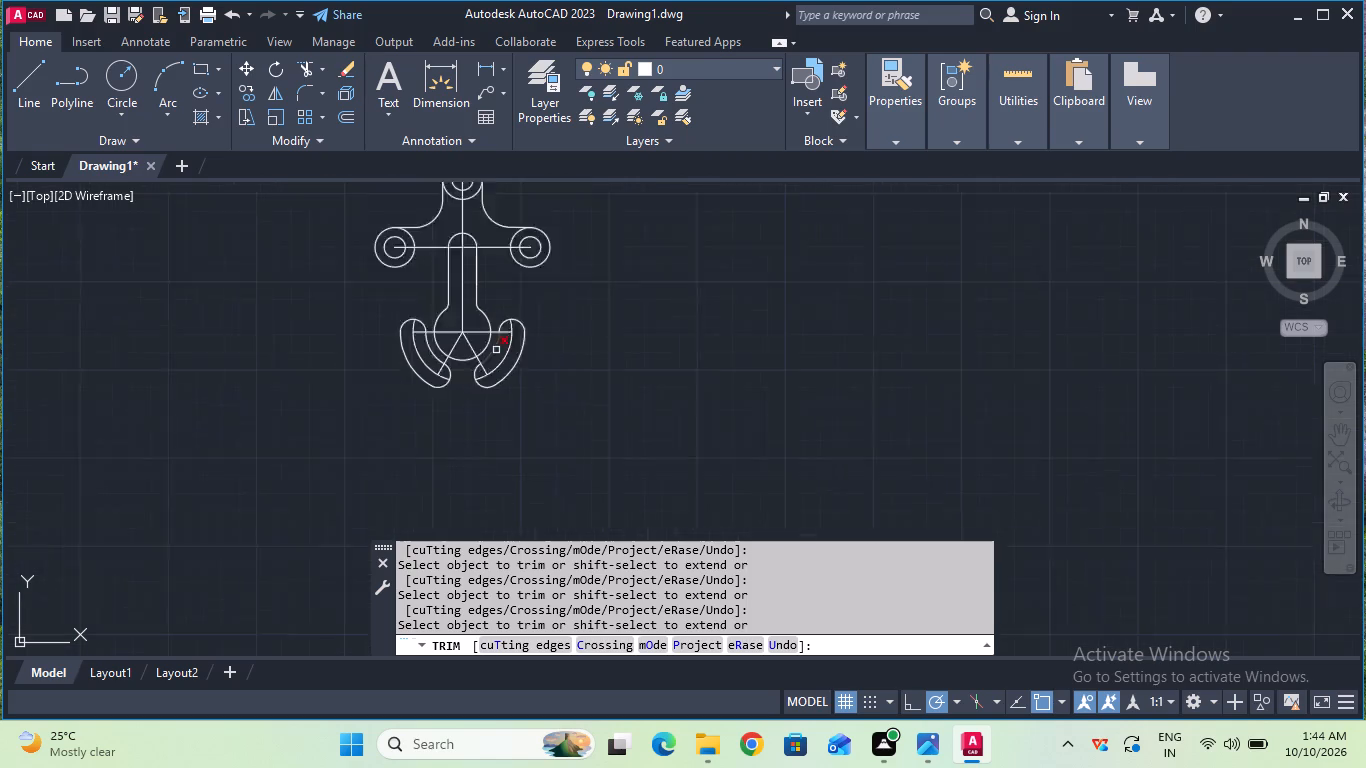
pyautogui.scroll(1, 496, 350)
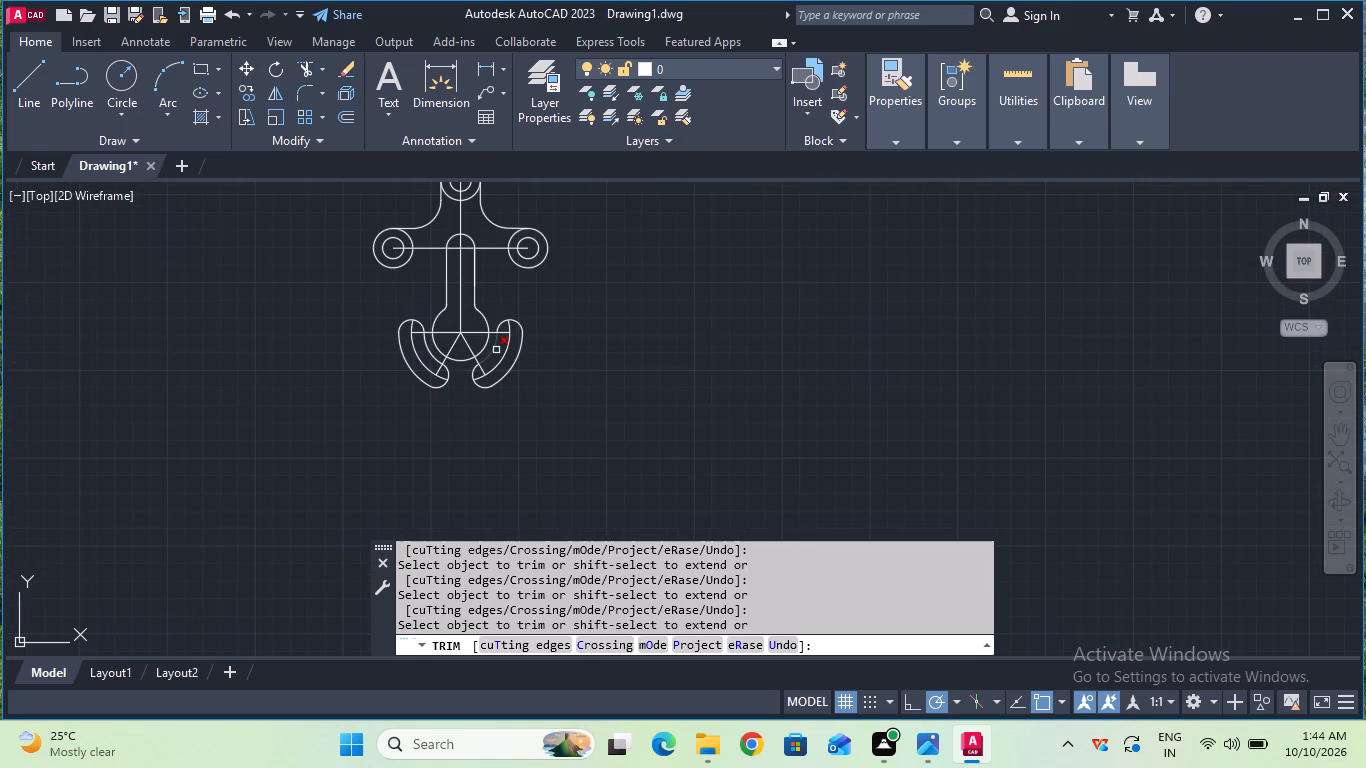
pyautogui.press('Escape')
# Draw a 19 mm radius circle around the upper end of each curved slot, centred on the horizontal centreline's two ends.
pyautogui.scroll(1, 451, 339)
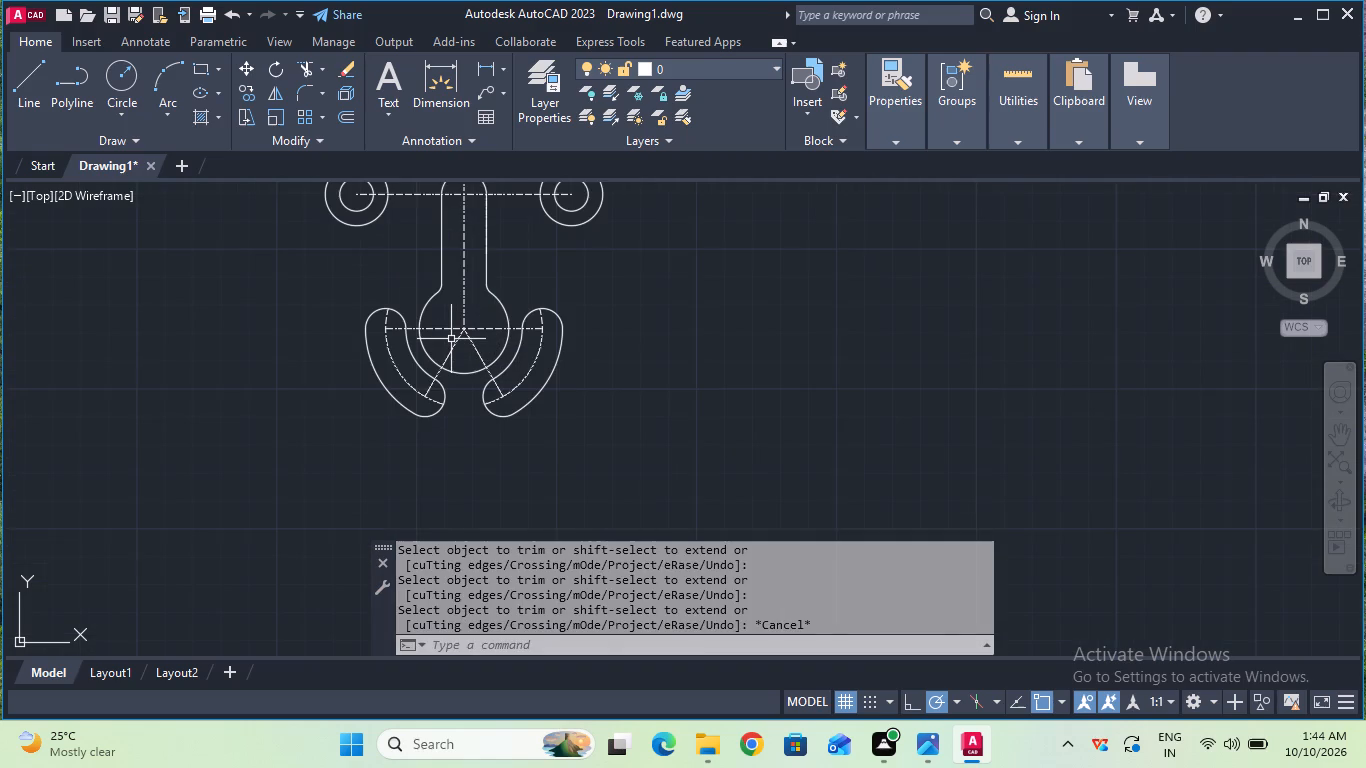
pyautogui.click(136, 117)
pyautogui.click(158, 144)
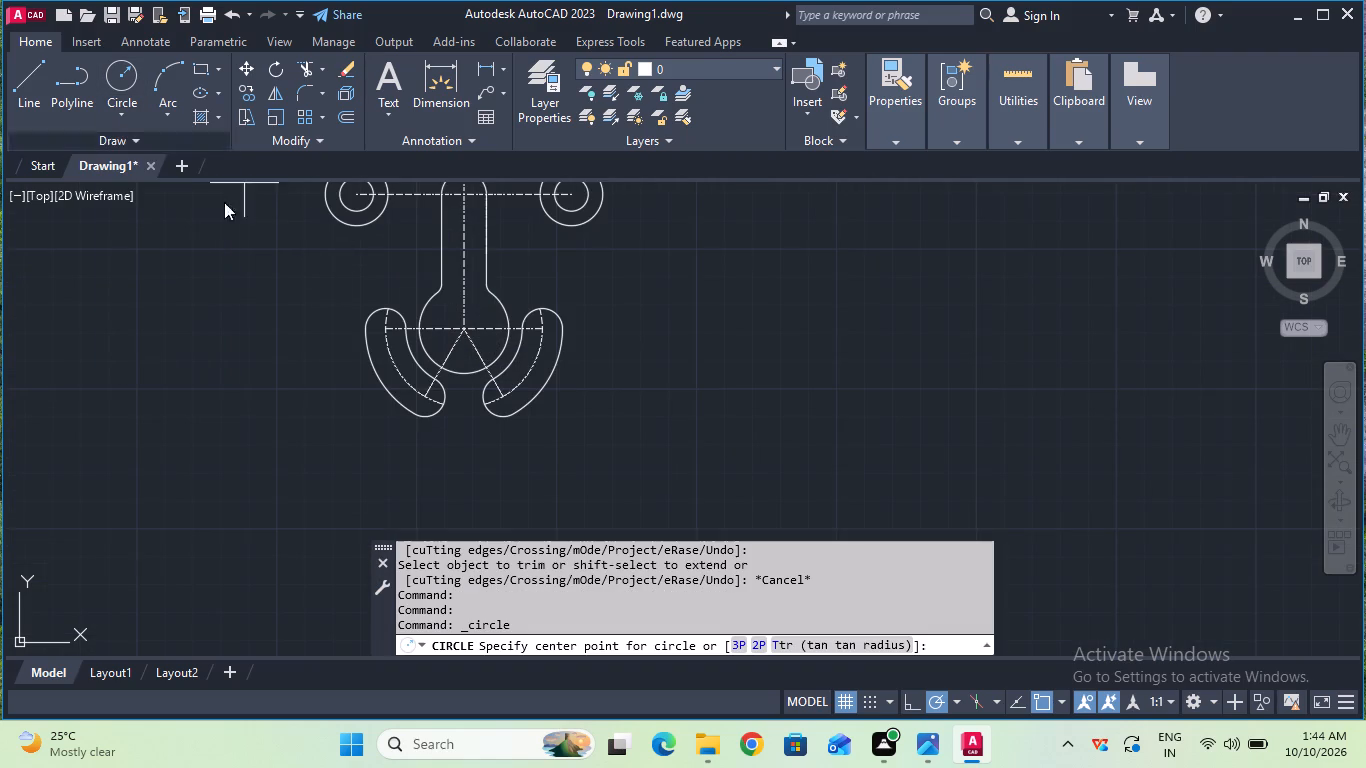
pyautogui.click(385, 330)
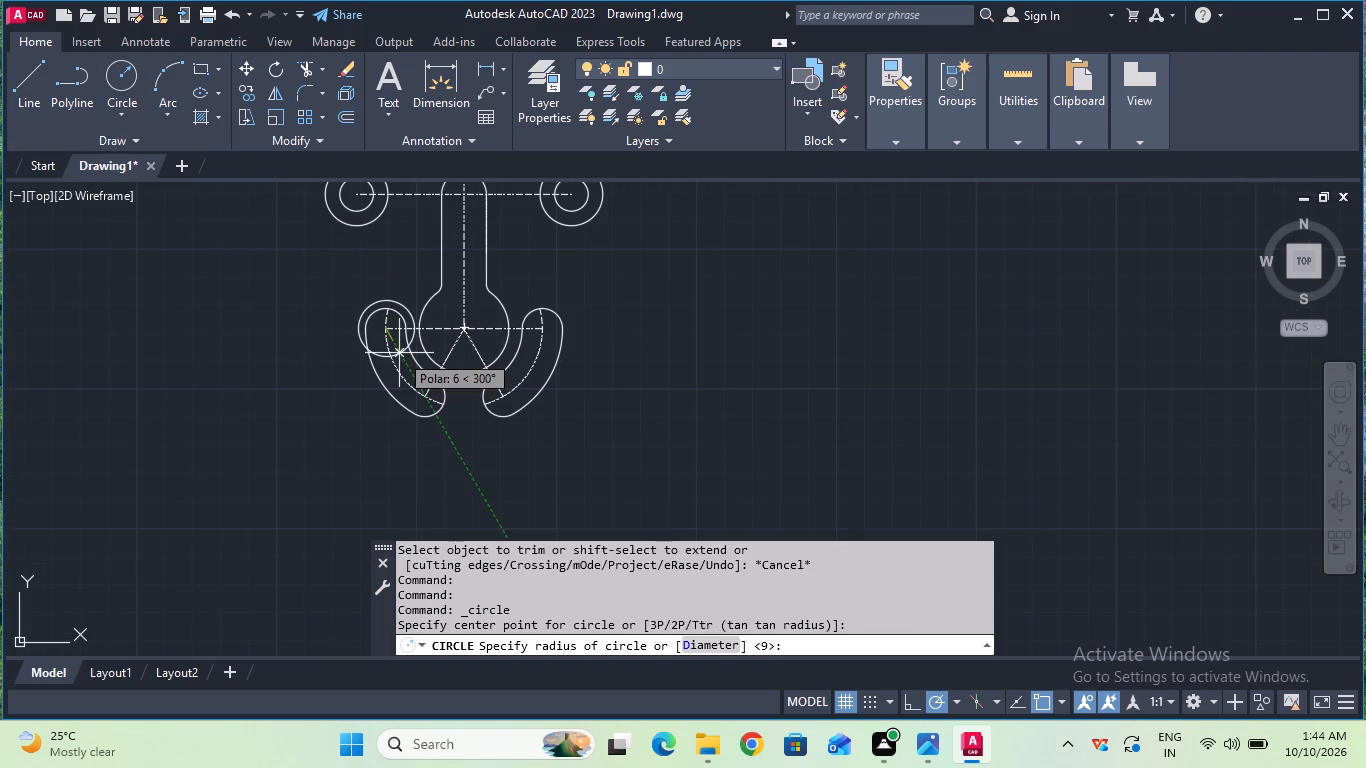
pyautogui.write('19')
pyautogui.press('Return')
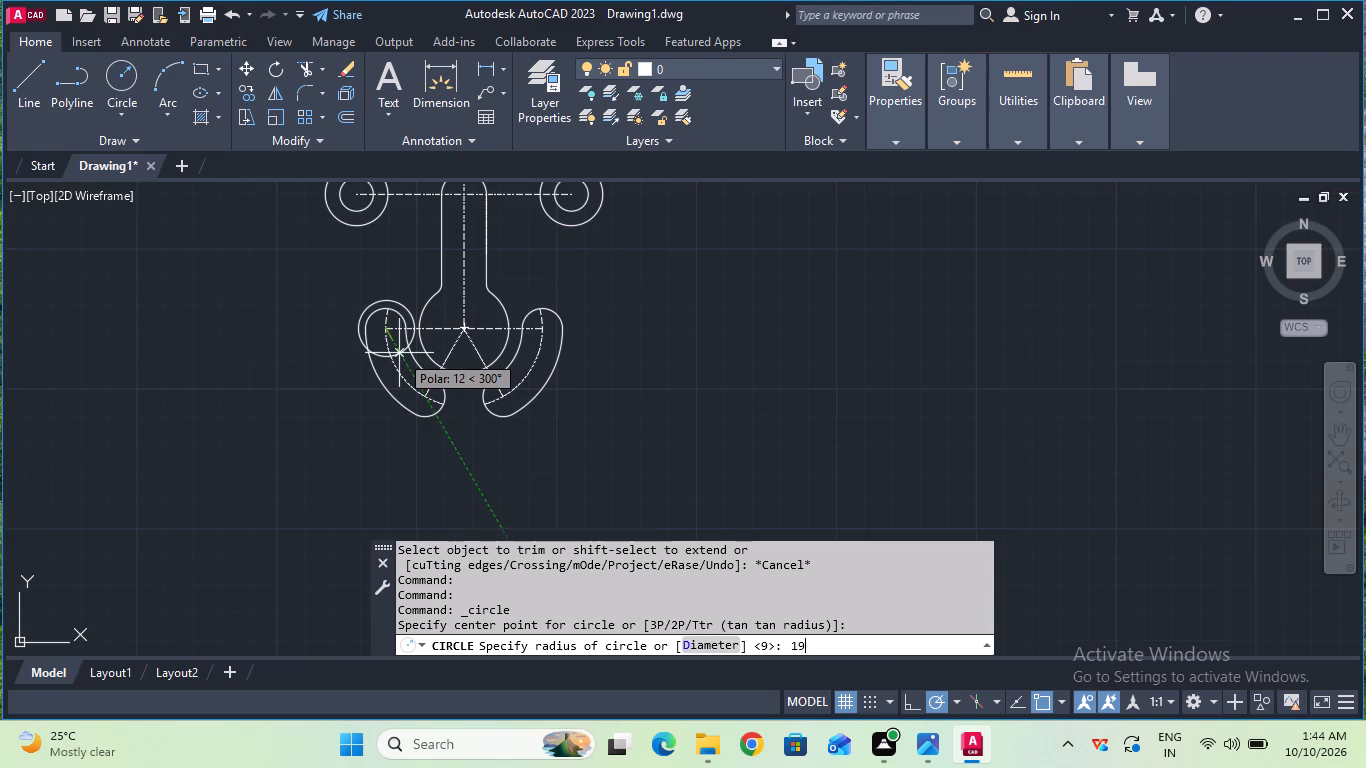
pyautogui.scroll(1, 399, 353)
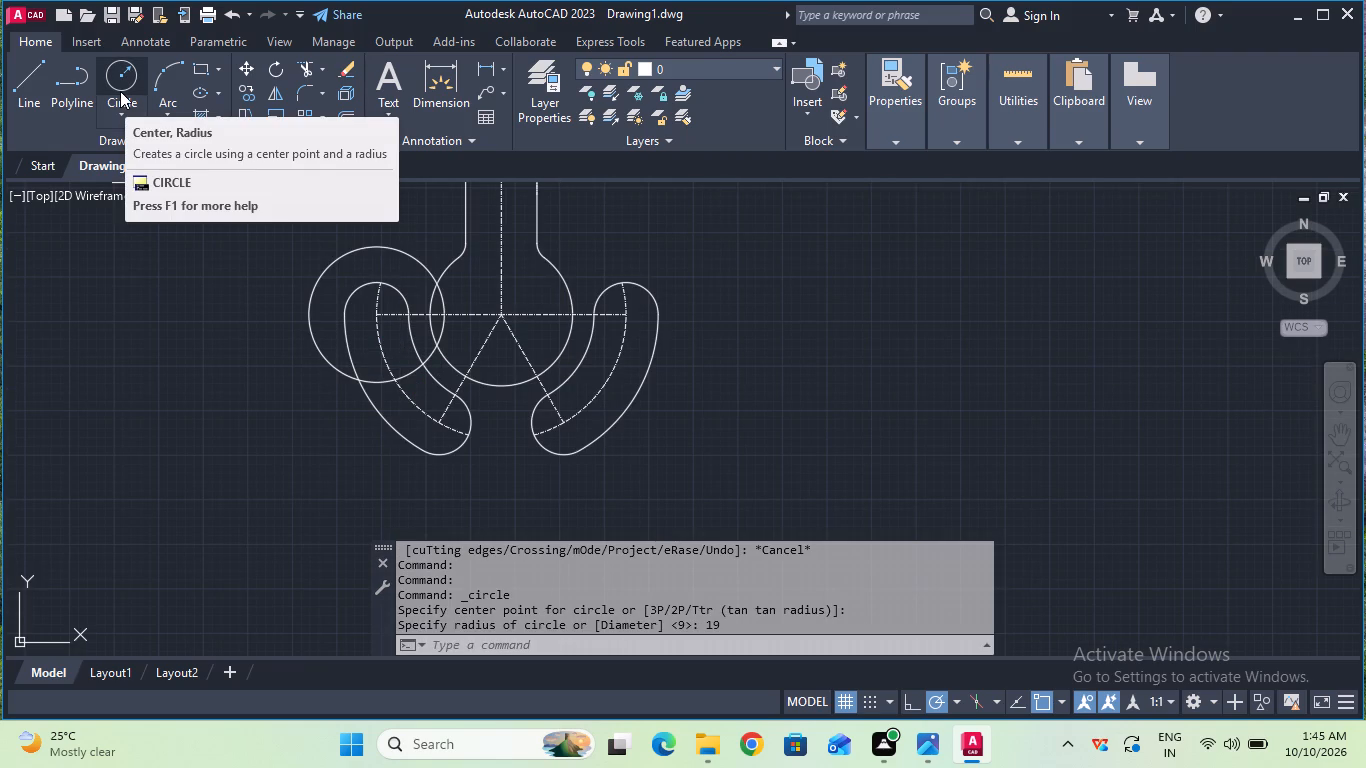
pyautogui.click(120, 91)
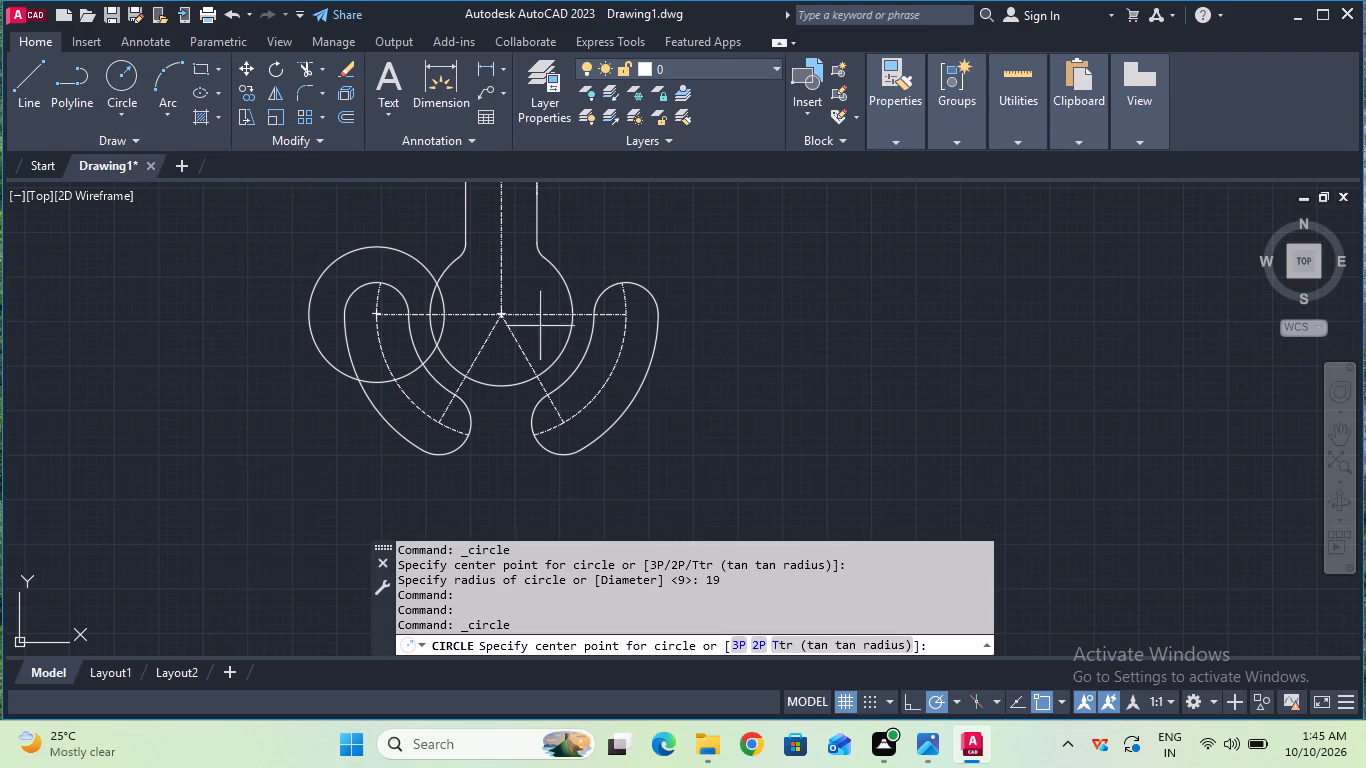
pyautogui.click(625, 317)
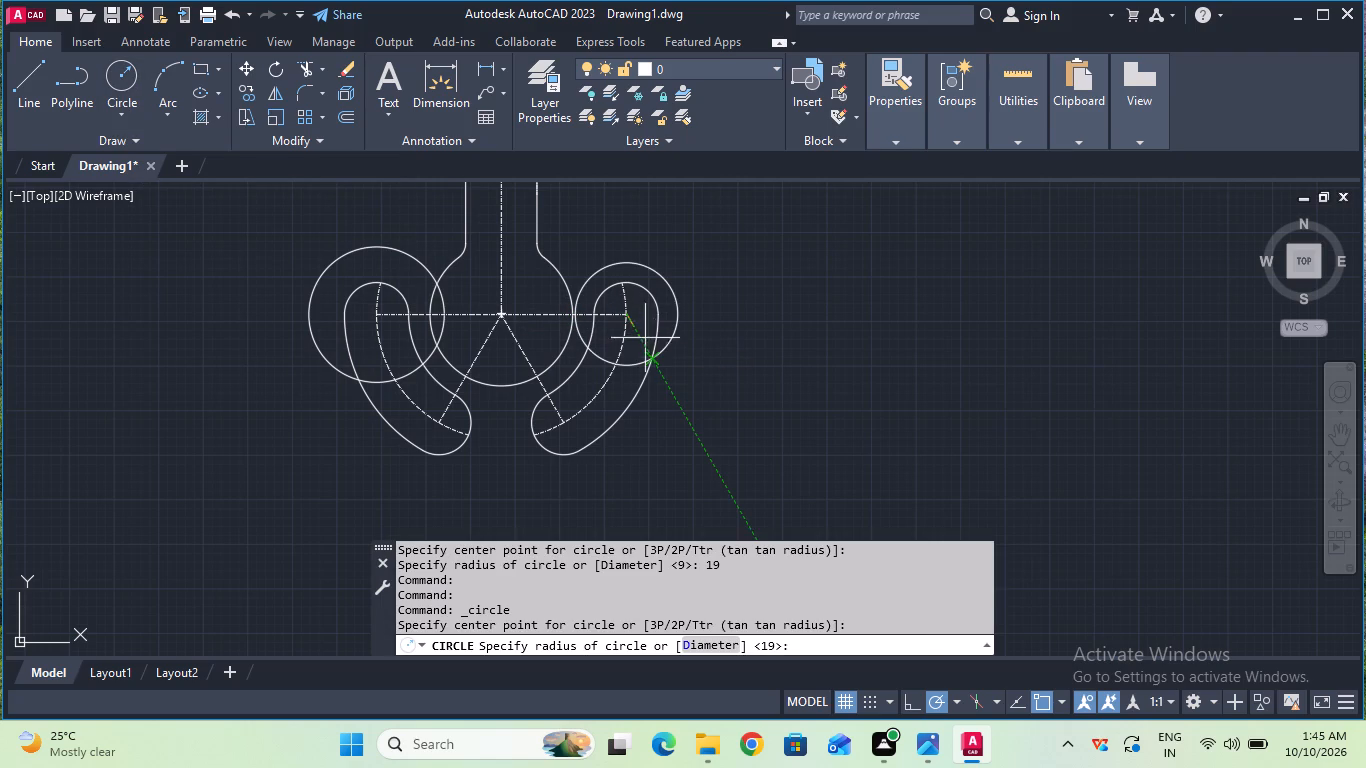
pyautogui.write('19')
pyautogui.press('Return')
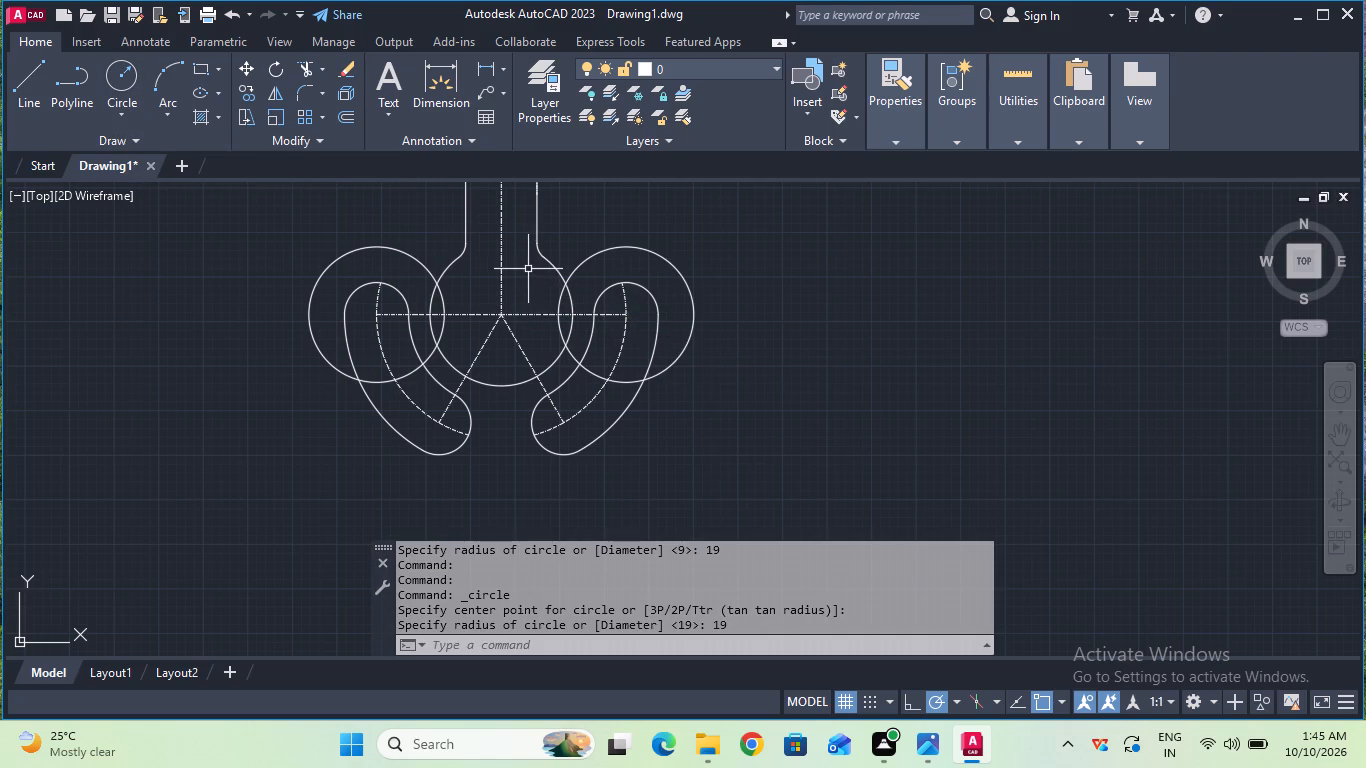
# Draw a 54 mm radius circle centred where the vertical centreline meets the lower horizontal centreline.
pyautogui.scroll(-1, 528, 268)
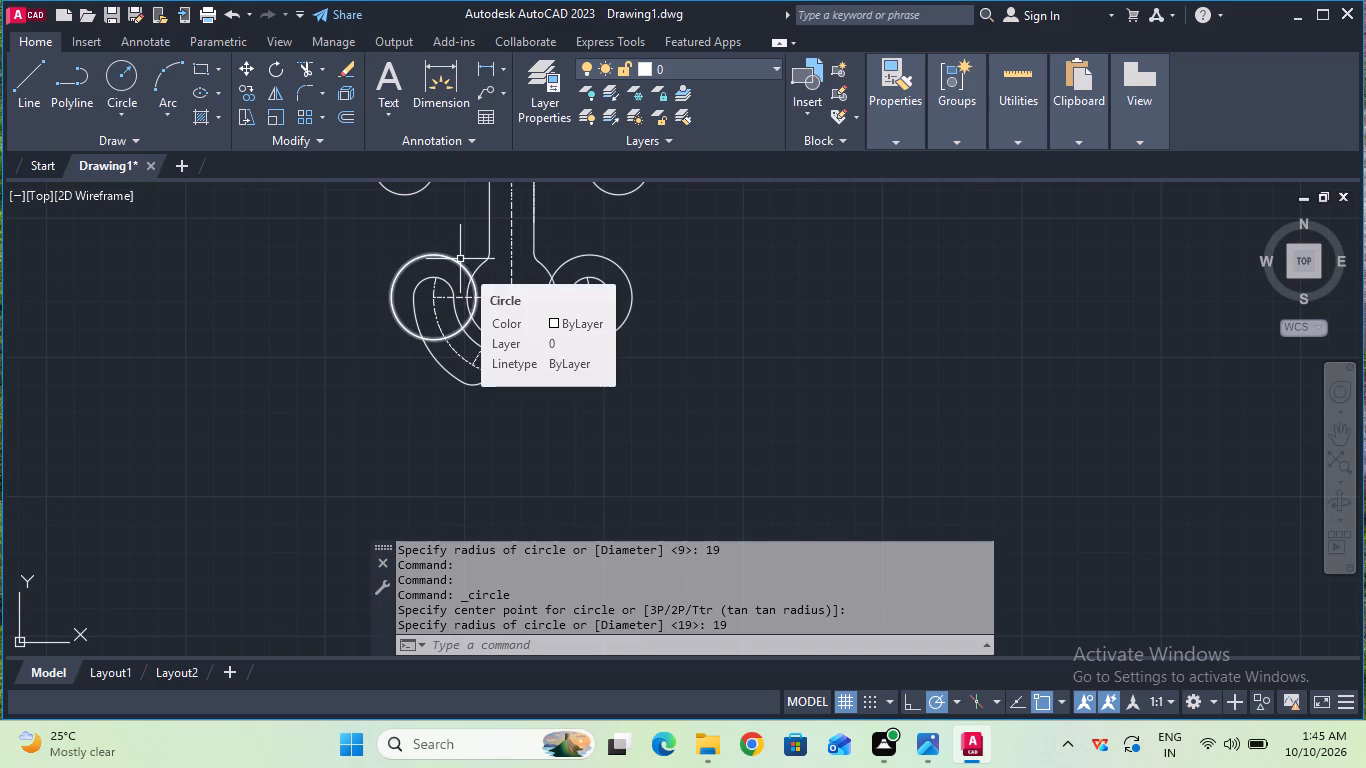
pyautogui.scroll(1, 460, 259)
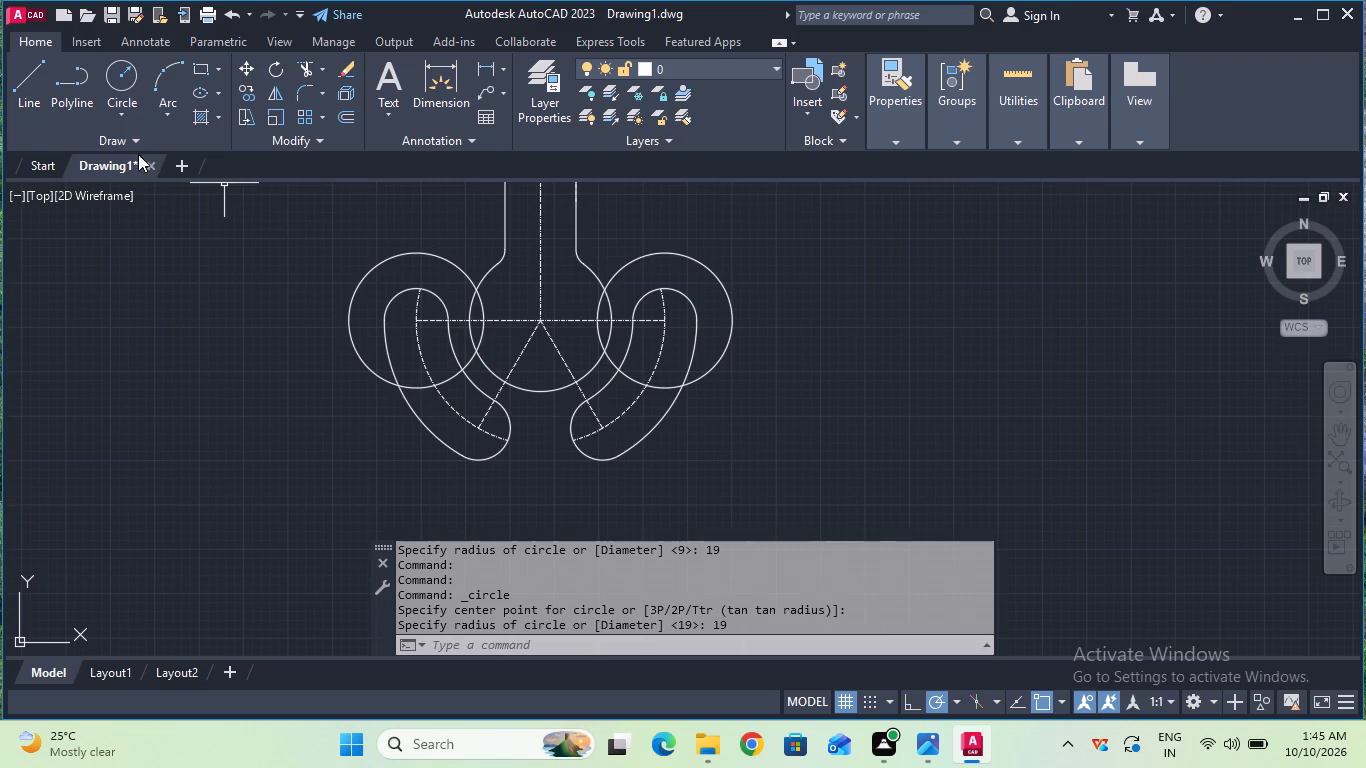
pyautogui.click(119, 107)
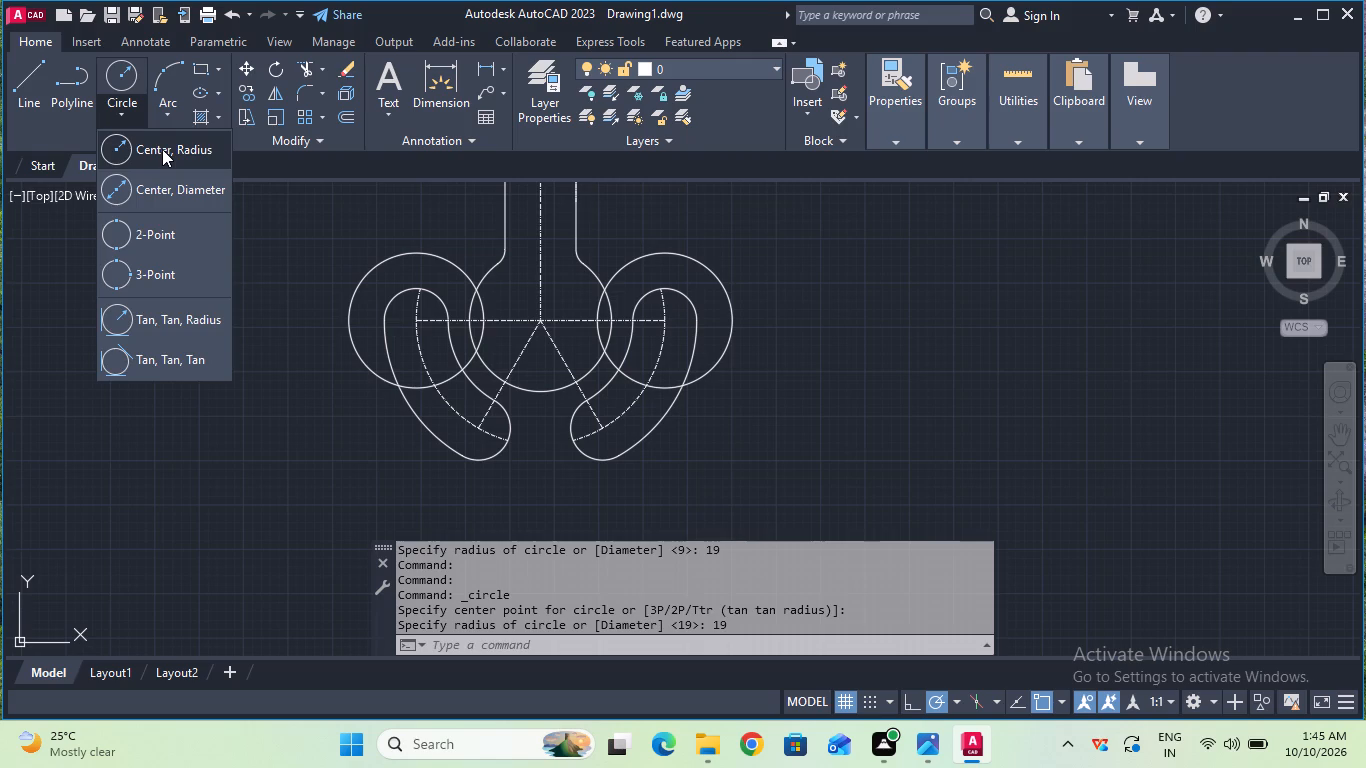
pyautogui.click(162, 149)
pyautogui.click(535, 322)
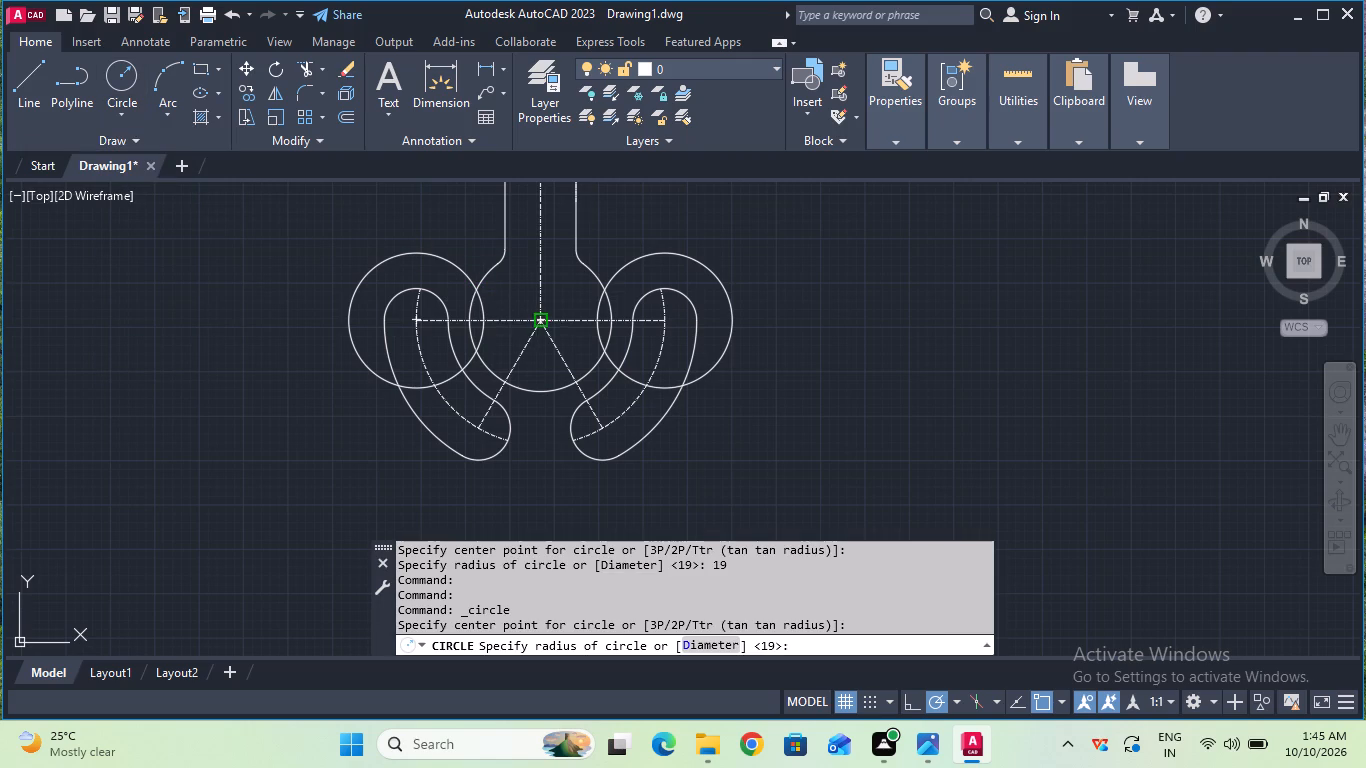
pyautogui.write('54')
pyautogui.press('Return')
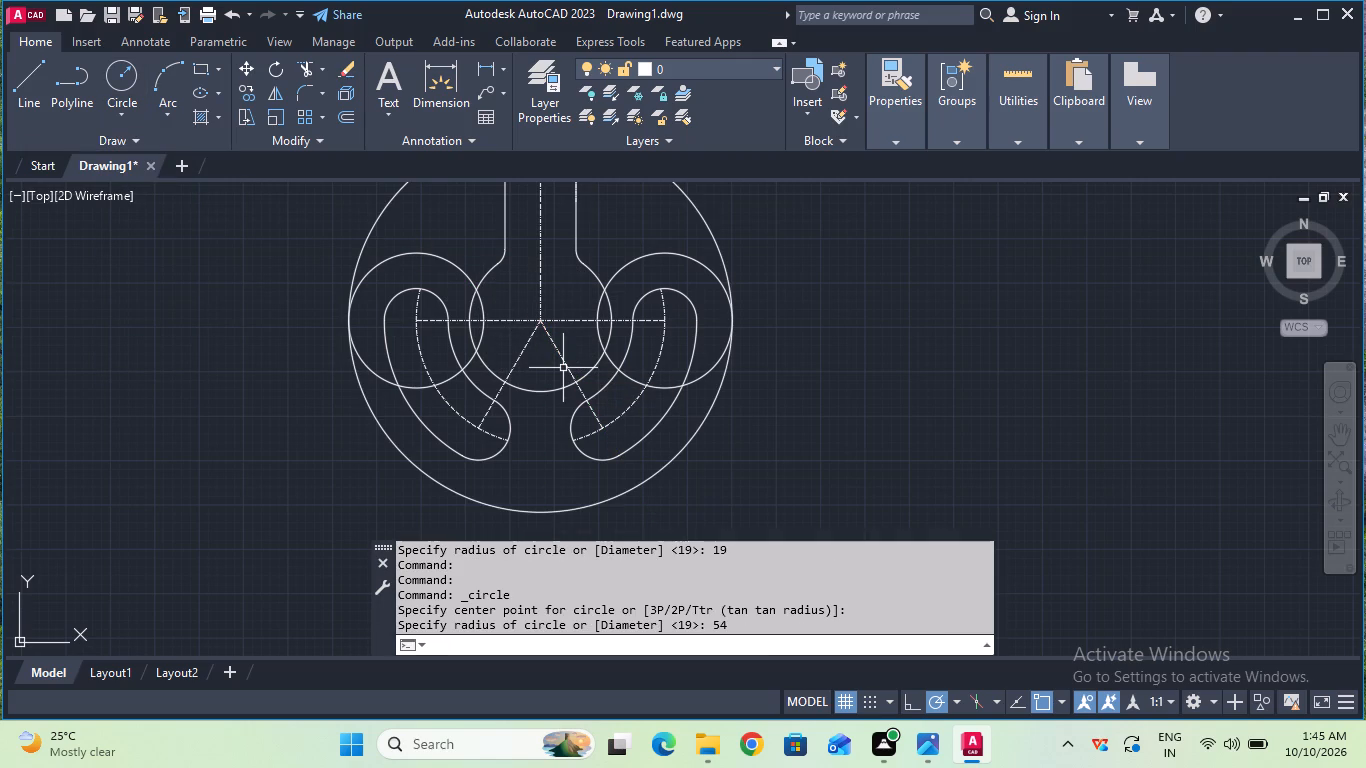
# Trim away the upper half of the 54 mm radius circle, keeping only the lower arc between the two 19 mm radius circles.
pyautogui.scroll(1, 563, 366)
pyautogui.scroll(-2, 563, 366)
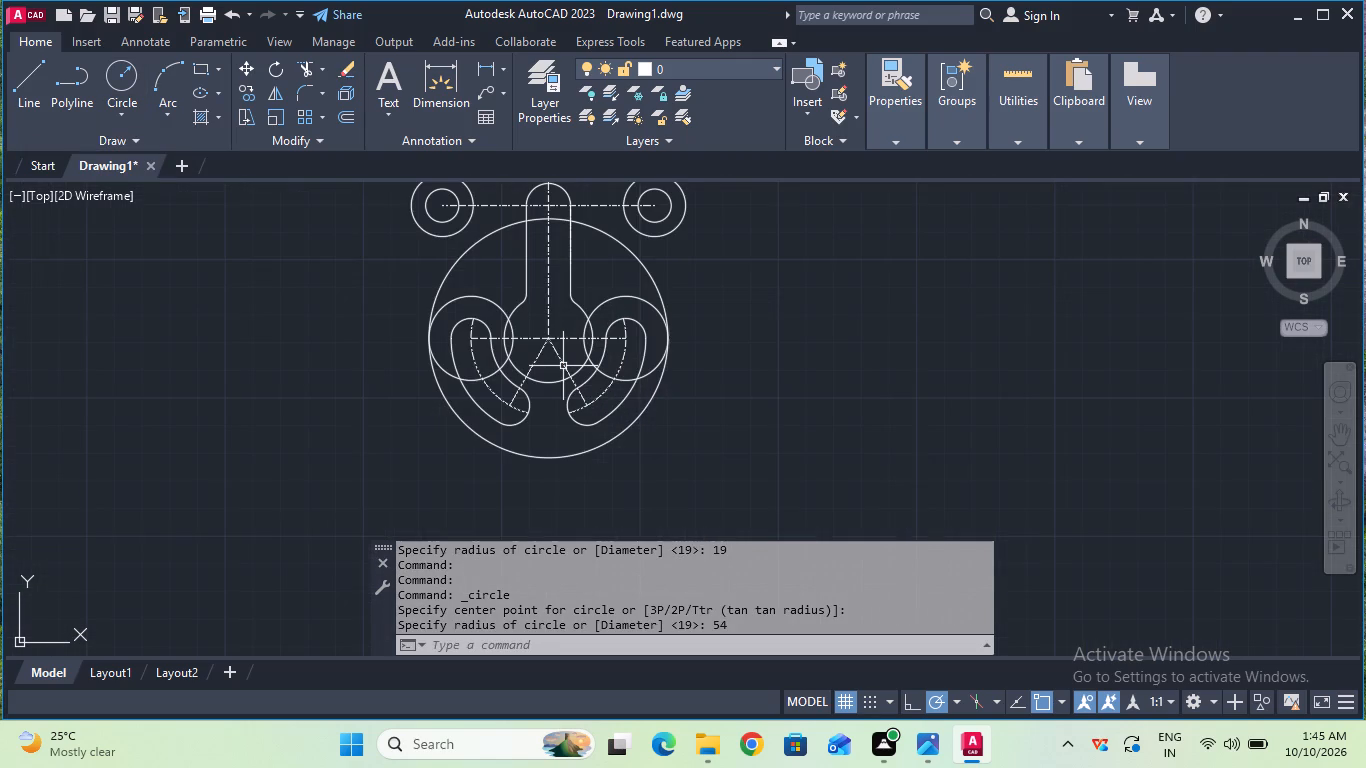
pyautogui.click(305, 76)
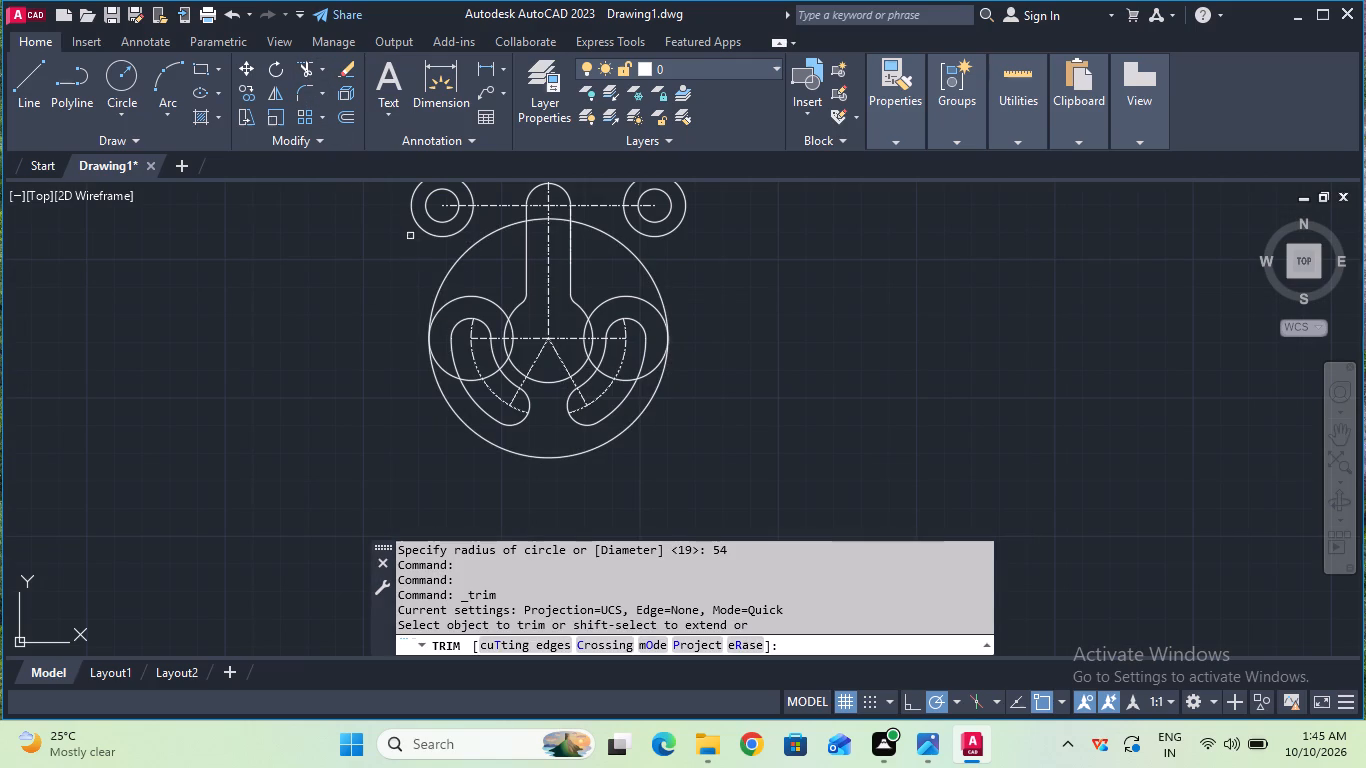
pyautogui.click(457, 268)
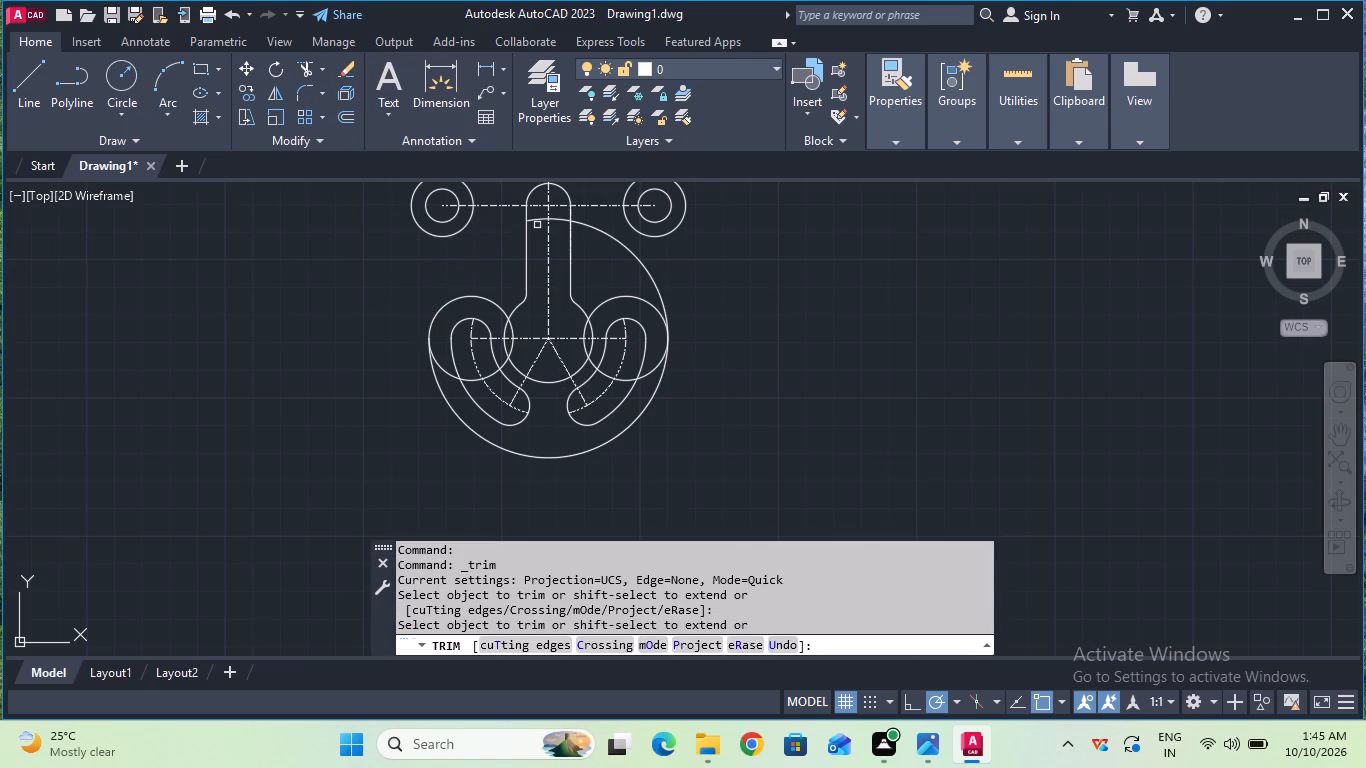
pyautogui.click(537, 222)
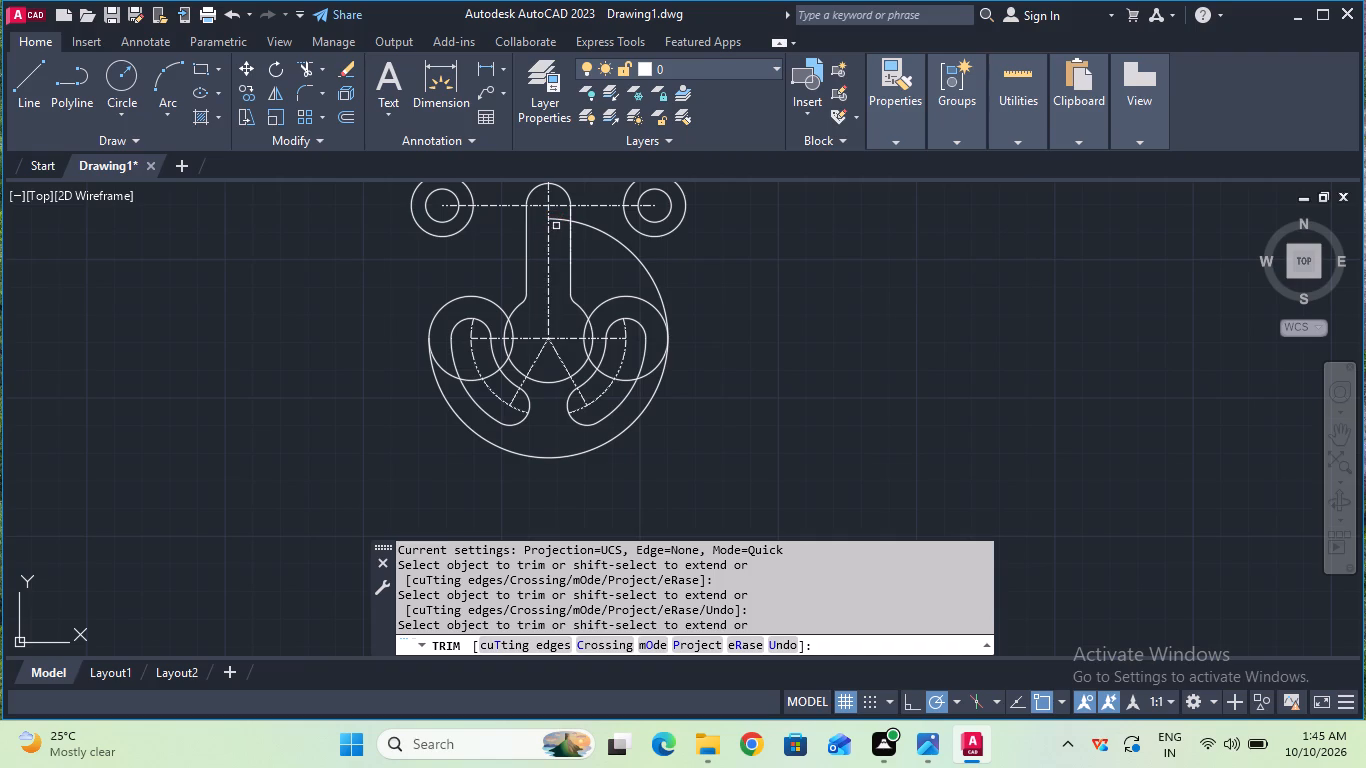
pyautogui.click(560, 222)
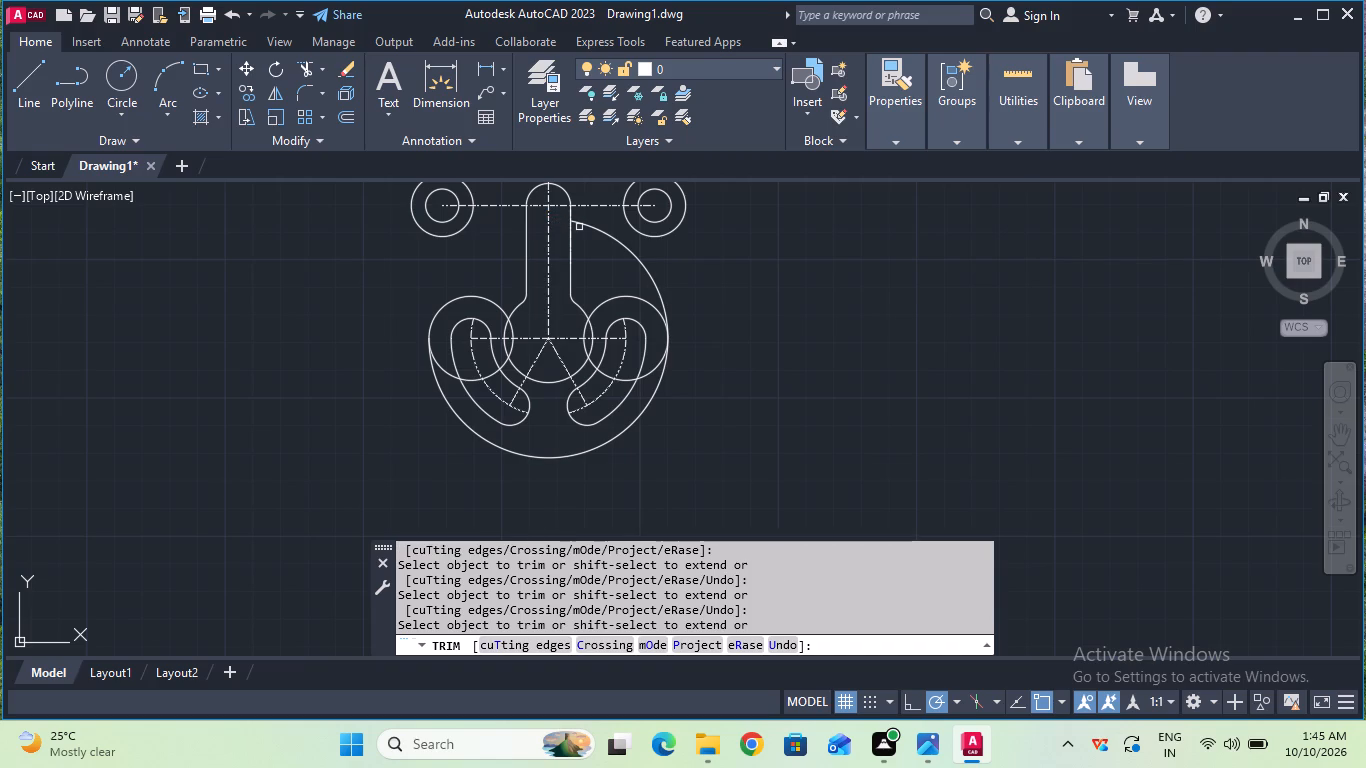
pyautogui.click(588, 228)
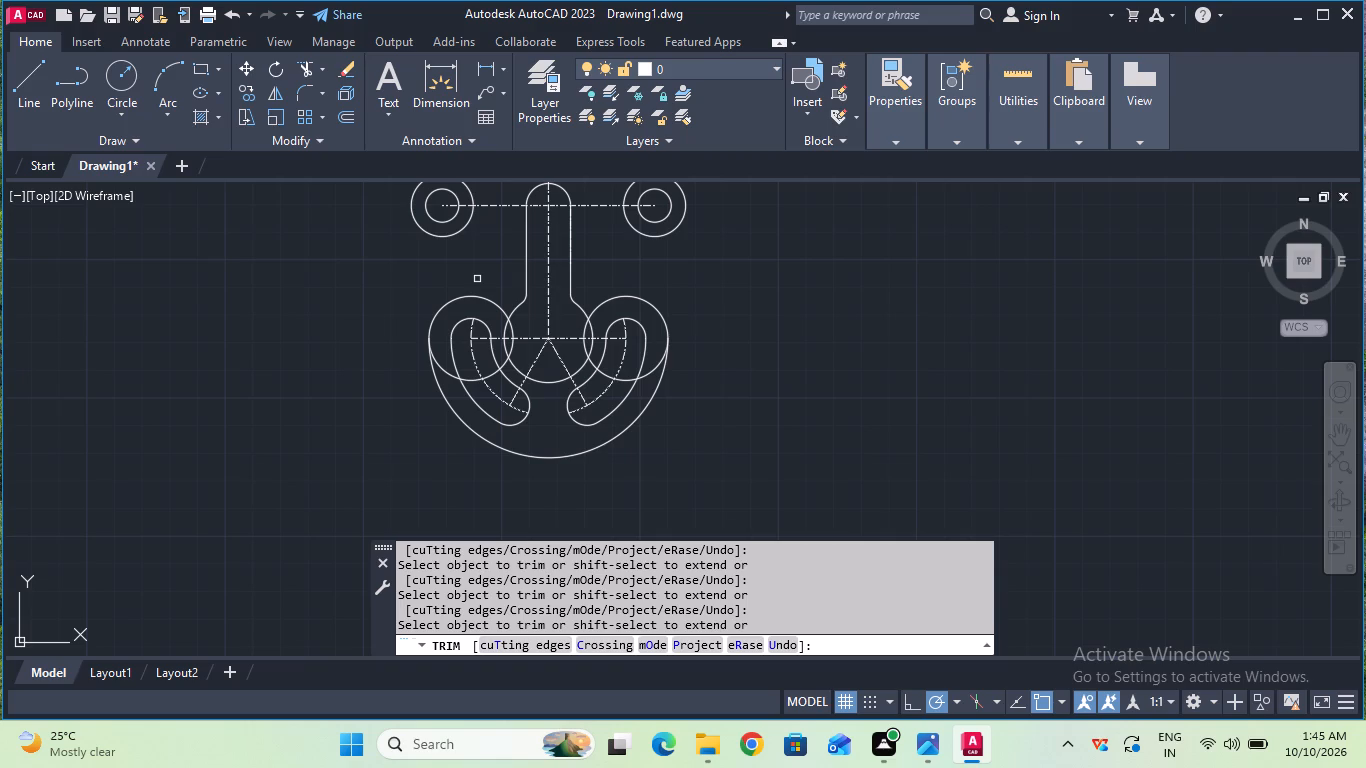
pyautogui.press('Escape')
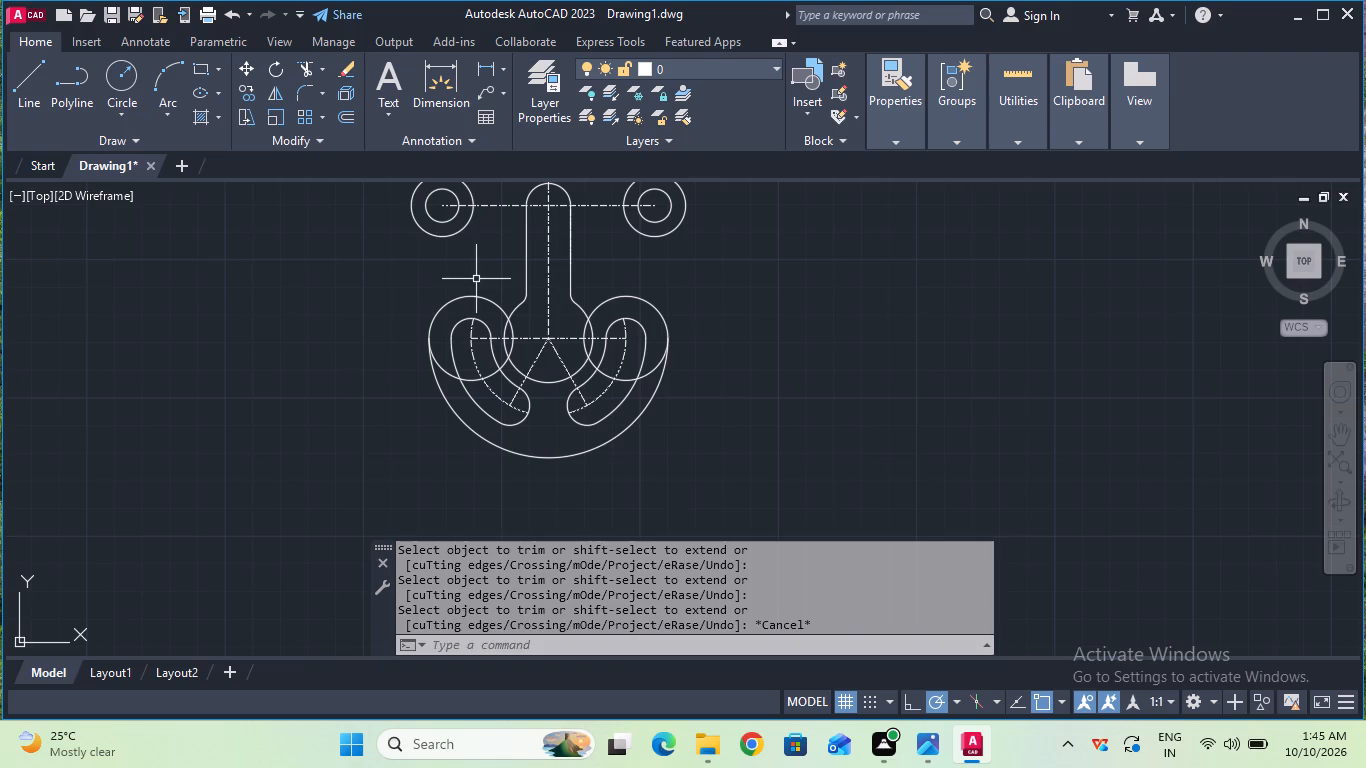
# Draw a 20 mm radius circle on each side, tangent to the upper outer end circle and the 19 mm radius circle below it.
pyautogui.click(145, 118)
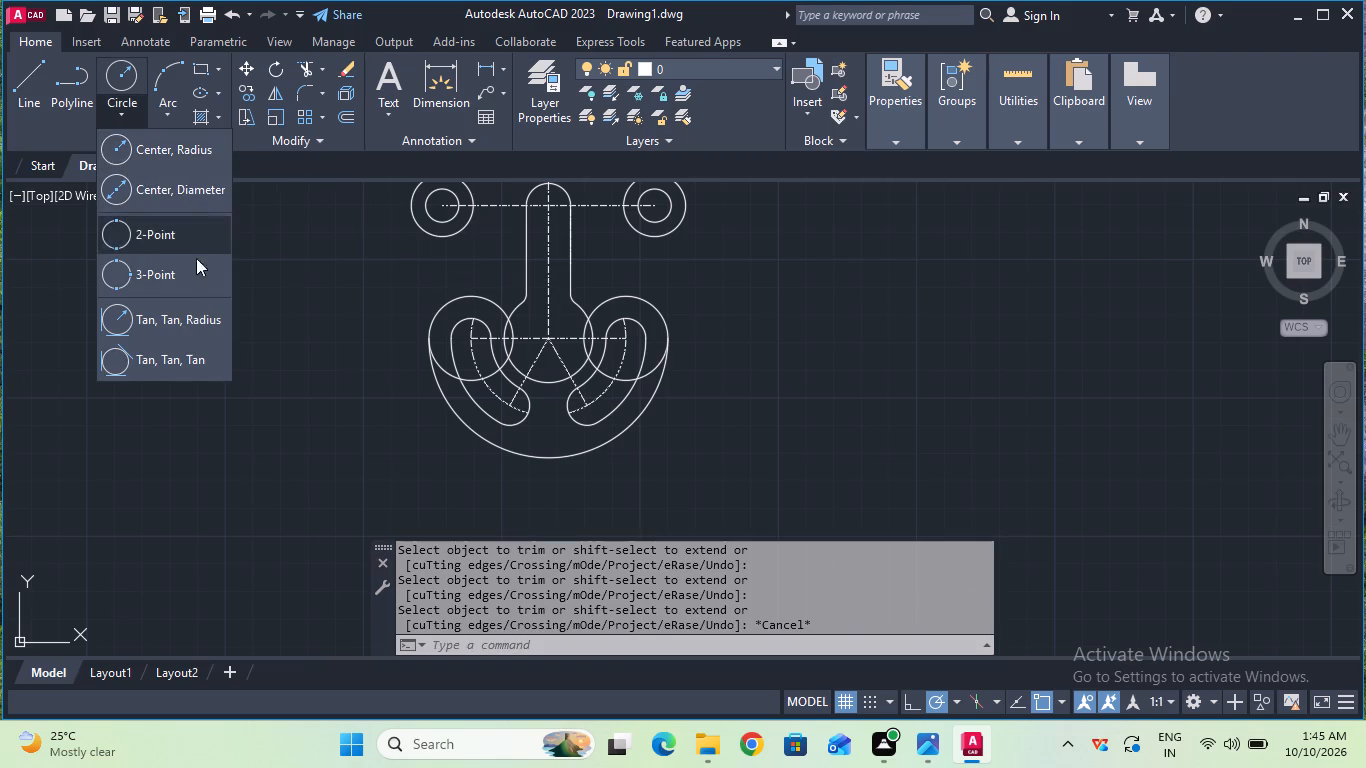
pyautogui.click(198, 309)
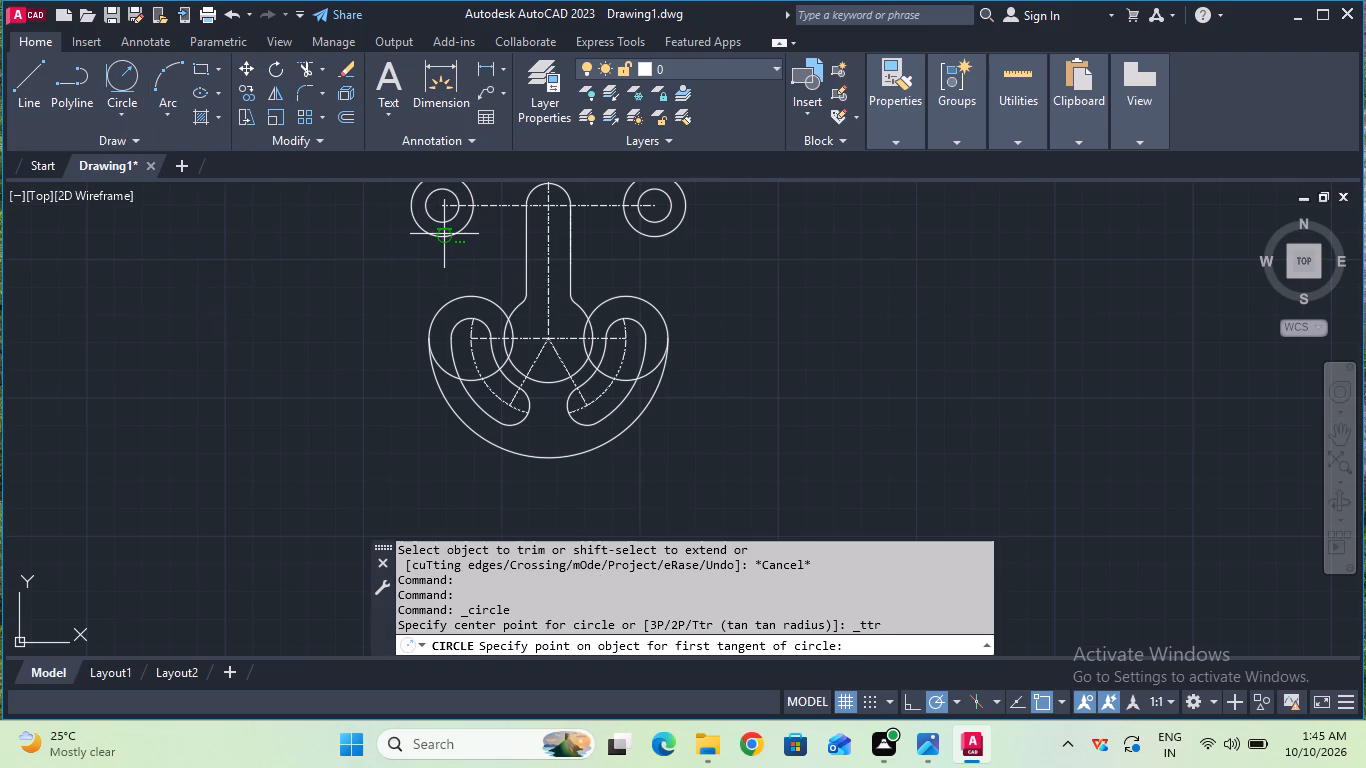
pyautogui.click(444, 234)
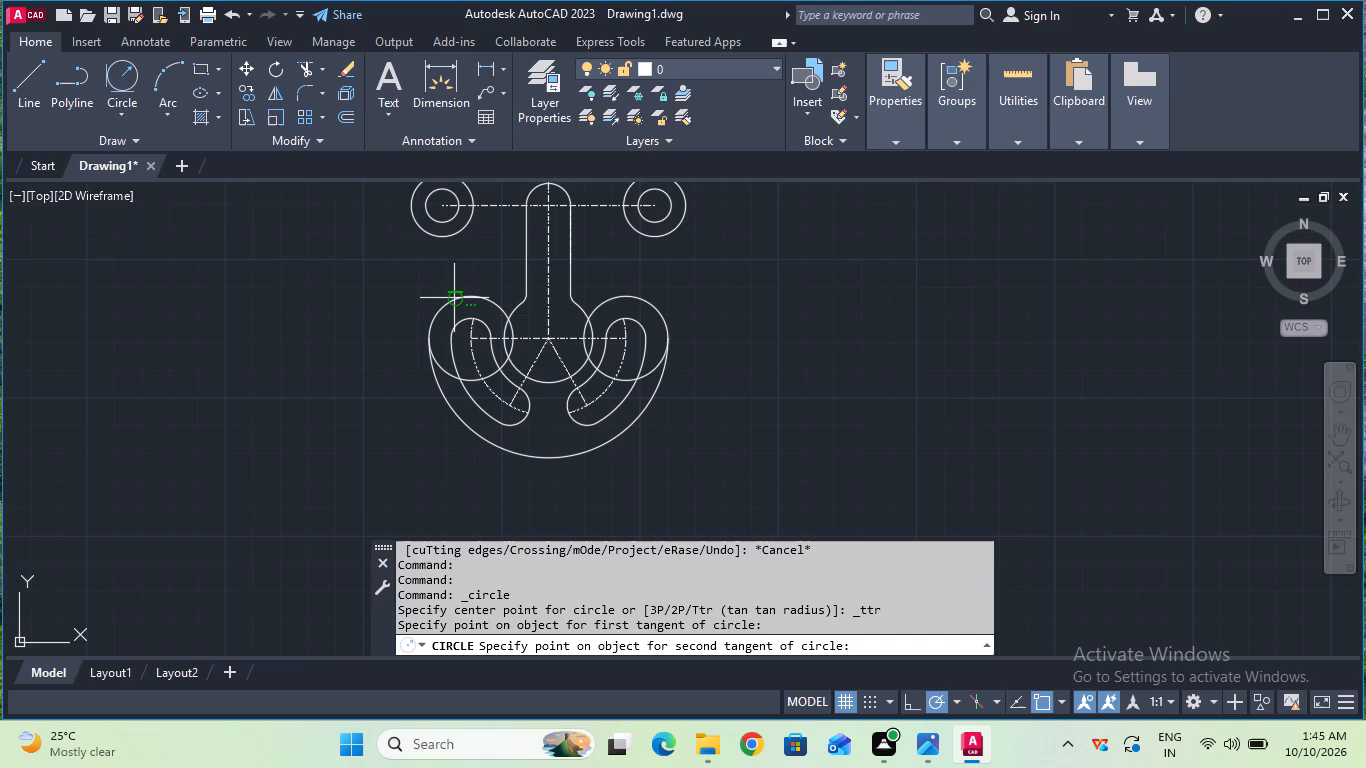
pyautogui.click(454, 298)
pyautogui.click(690, 643)
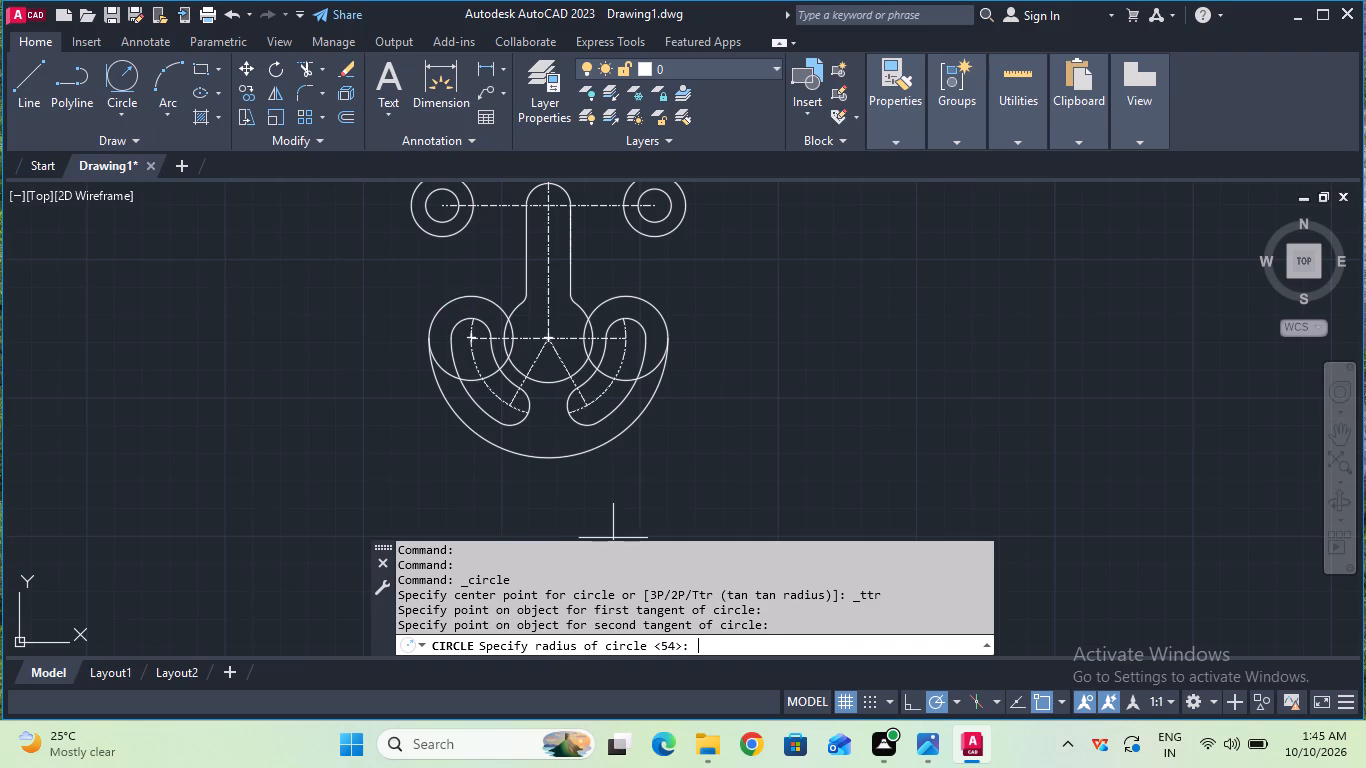
pyautogui.write('20')
pyautogui.press('Return')
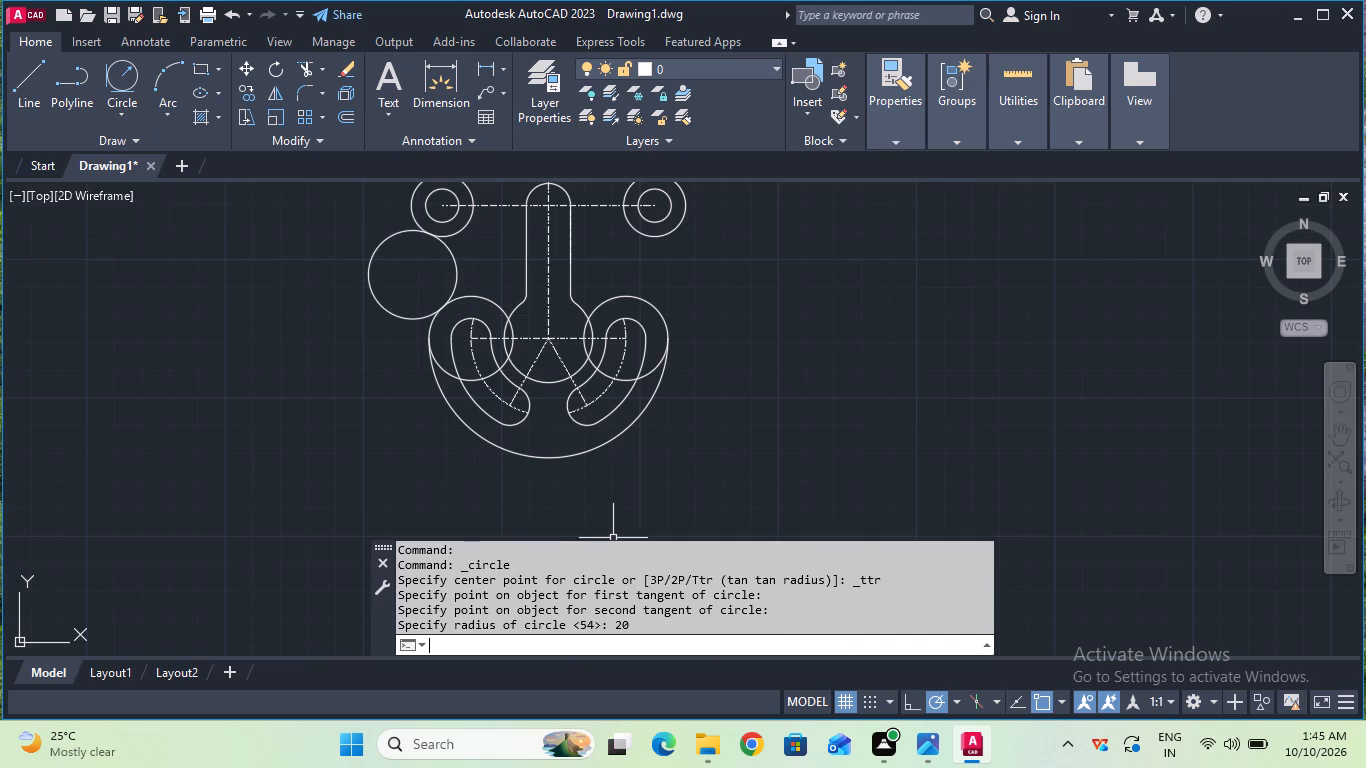
pyautogui.click(131, 99)
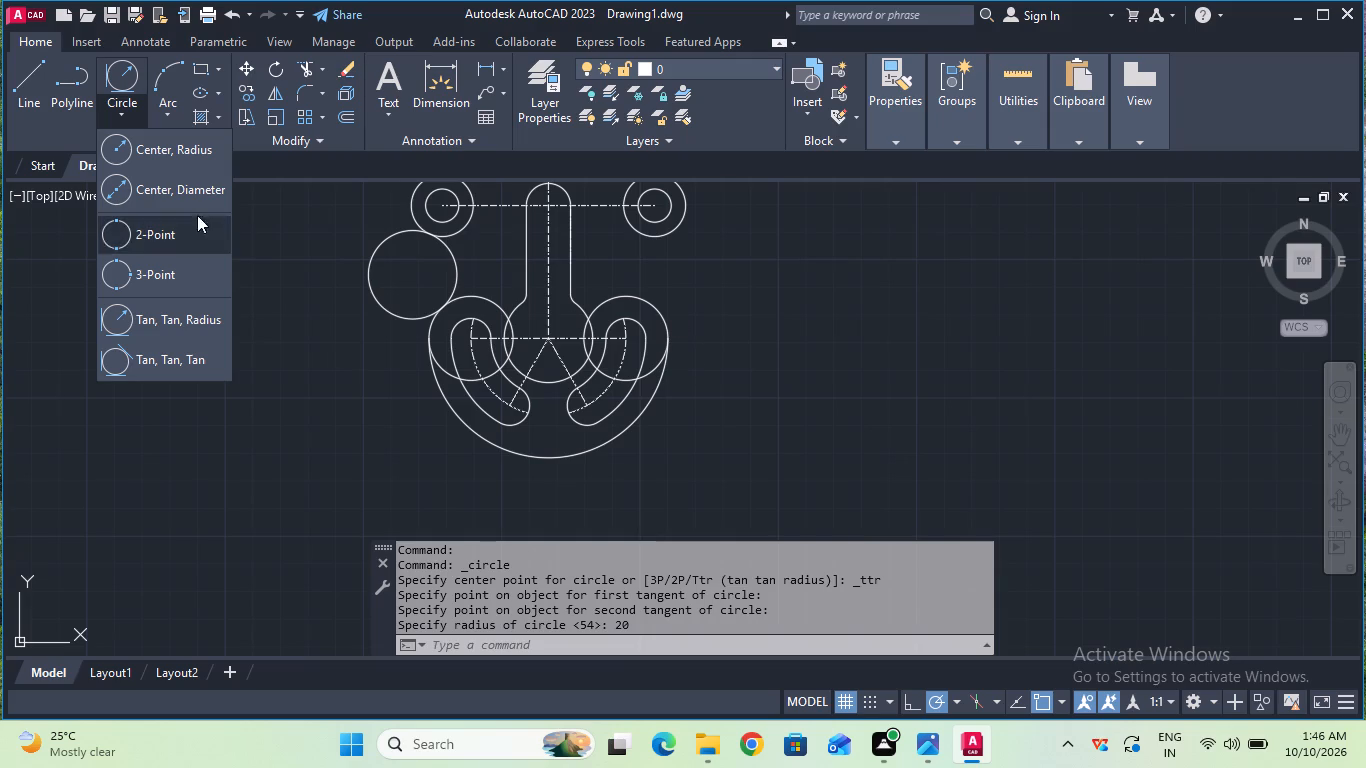
pyautogui.click(162, 337)
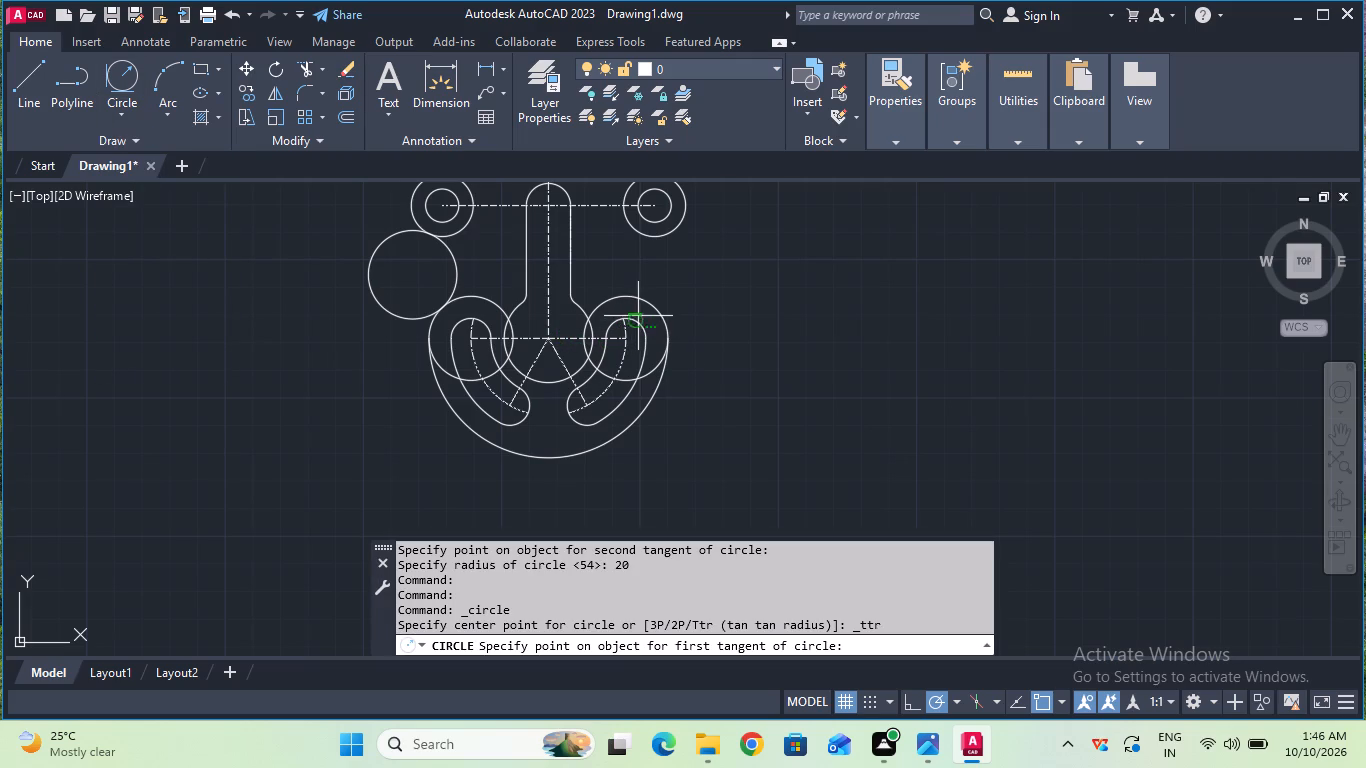
pyautogui.click(645, 306)
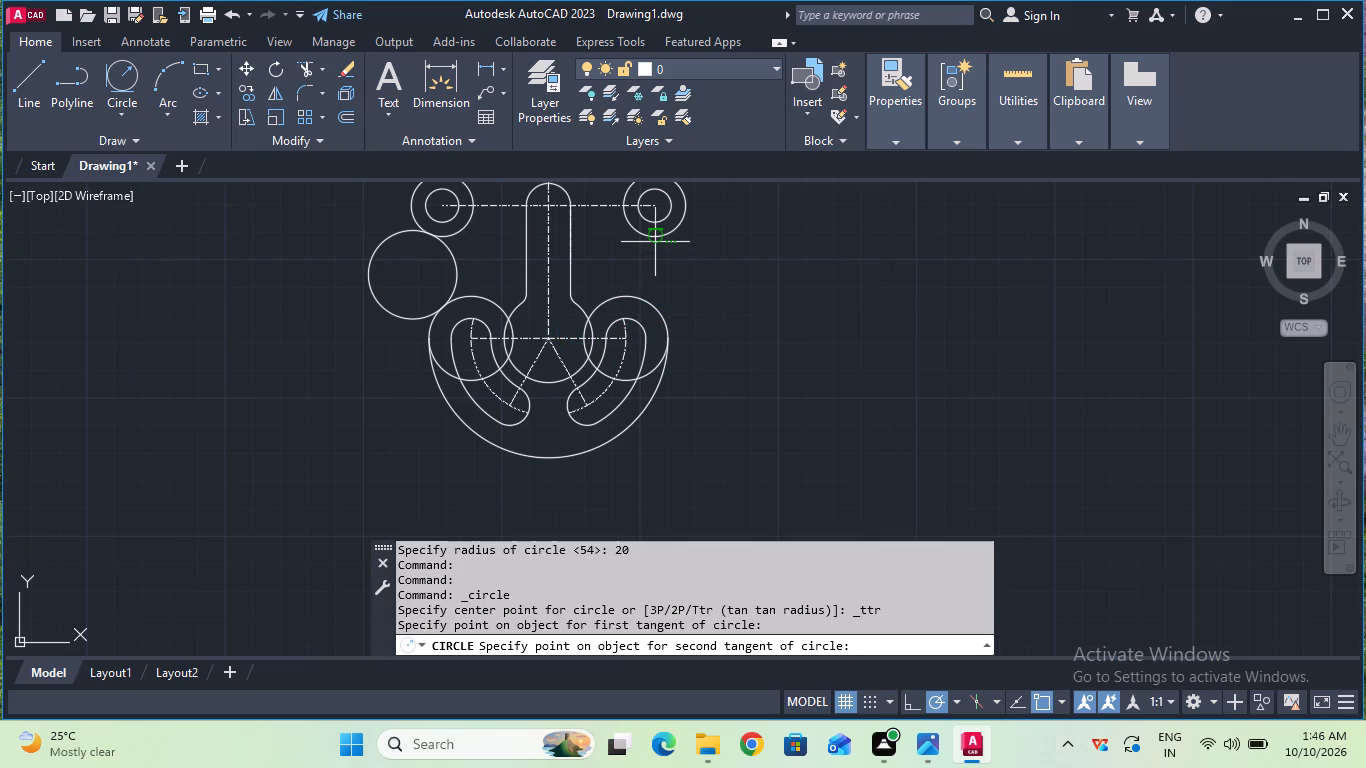
pyautogui.click(657, 238)
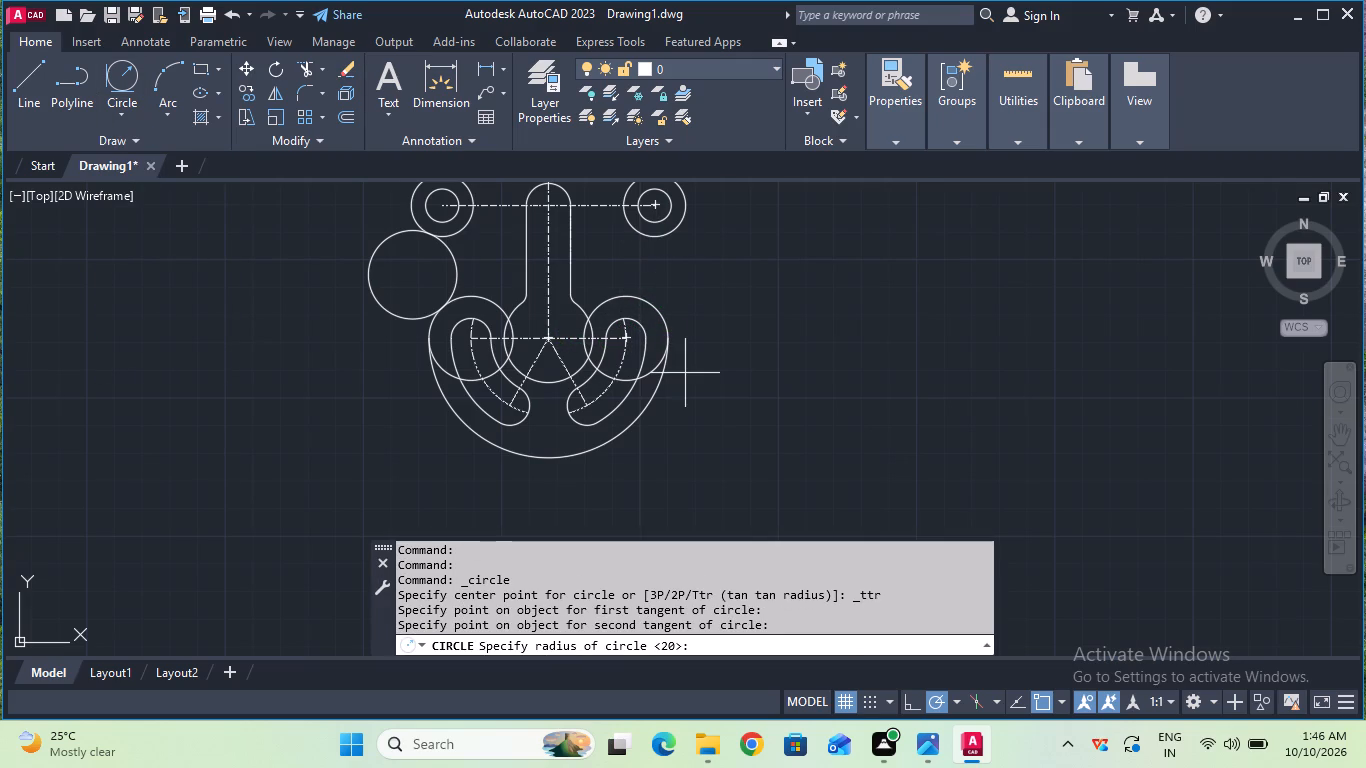
pyautogui.write('20')
pyautogui.press('Return')
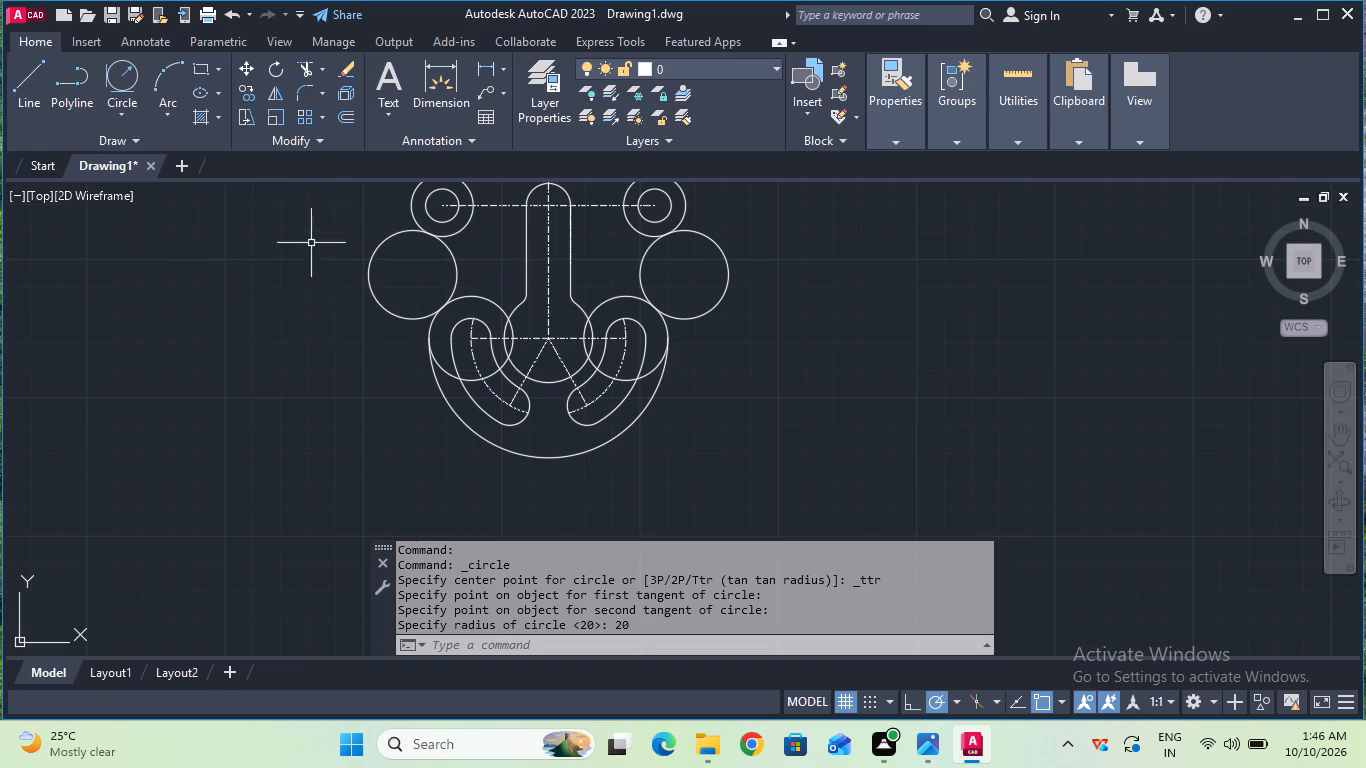
# Trim the outer portions of both 20 mm radius tangent circles, keeping the concave arcs that join the end circles to the lower outline.
pyautogui.click(297, 76)
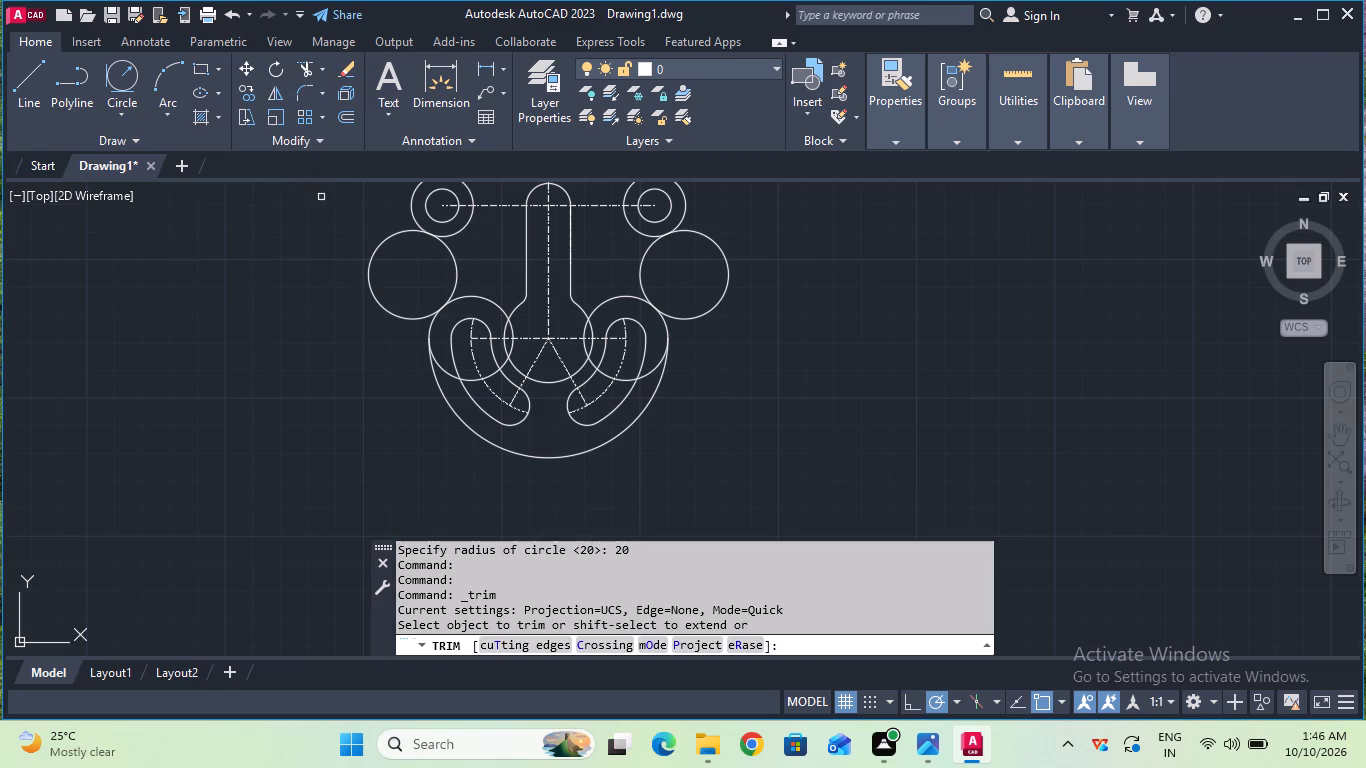
pyautogui.click(373, 264)
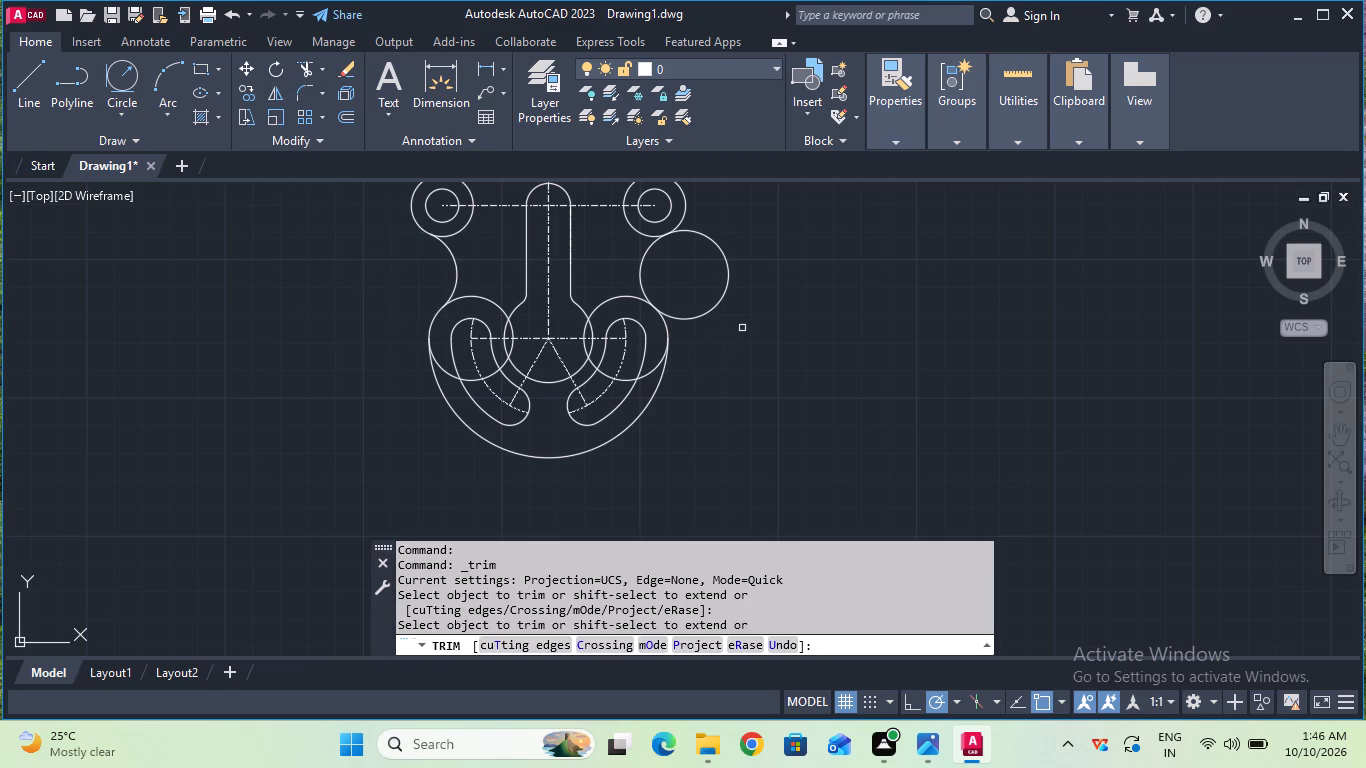
pyautogui.click(725, 299)
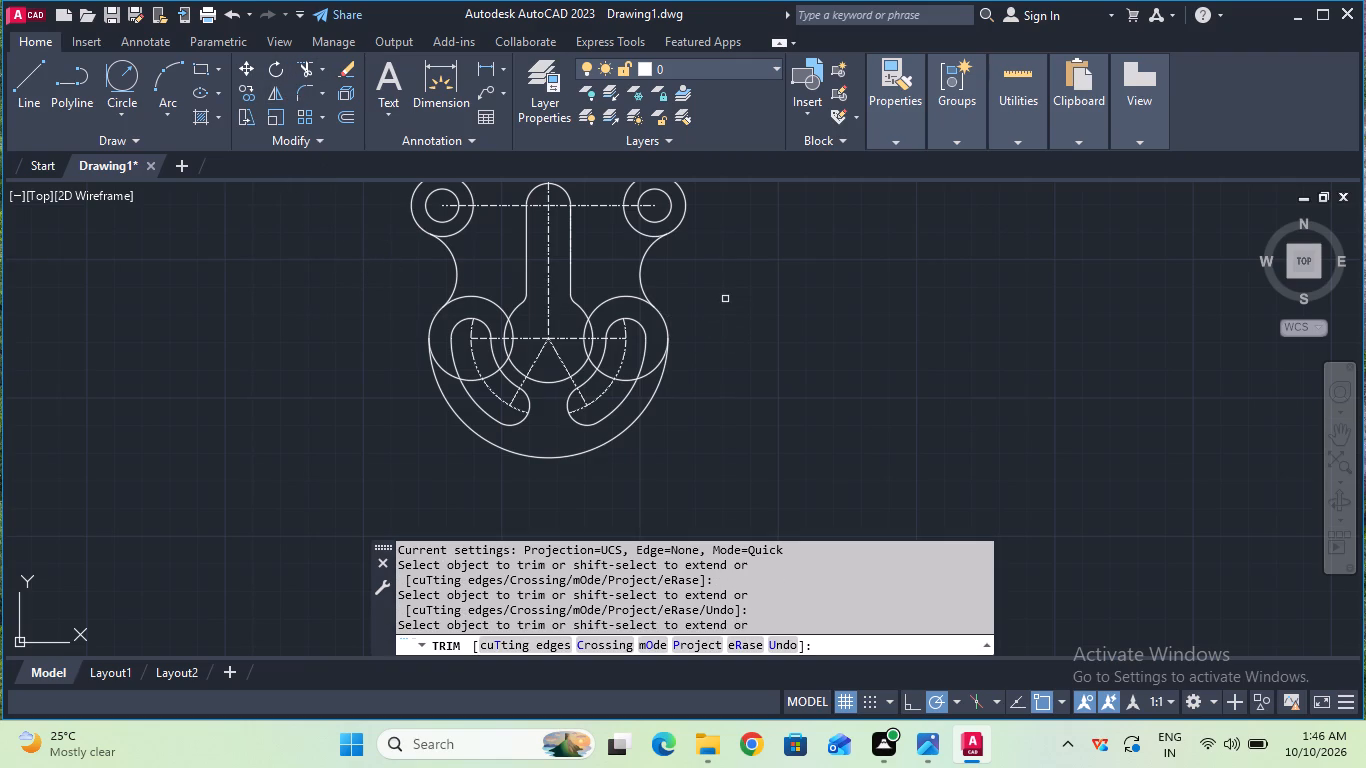
# Trim the inner and lower portions of the left 19 mm radius circle, keeping only its outer arc on the outline.
pyautogui.click(486, 297)
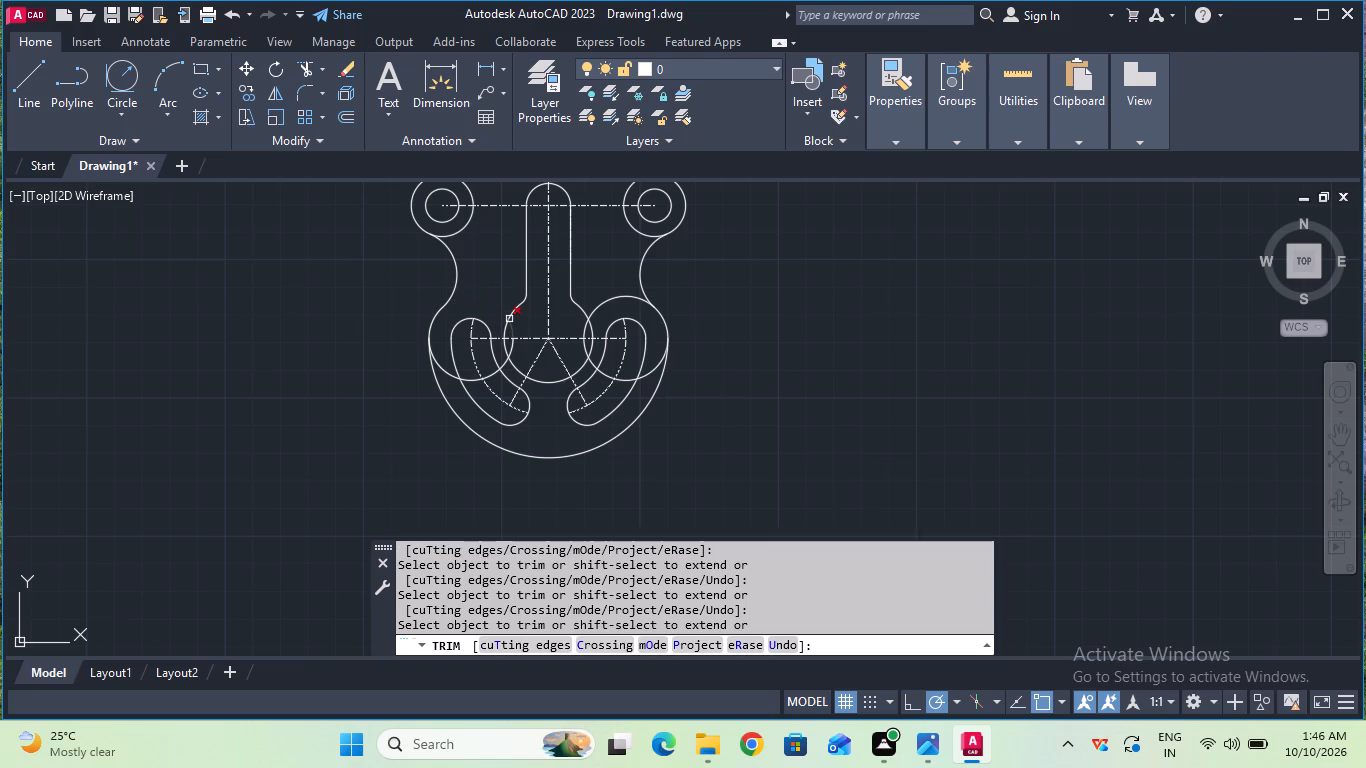
pyautogui.click(509, 319)
pyautogui.click(513, 345)
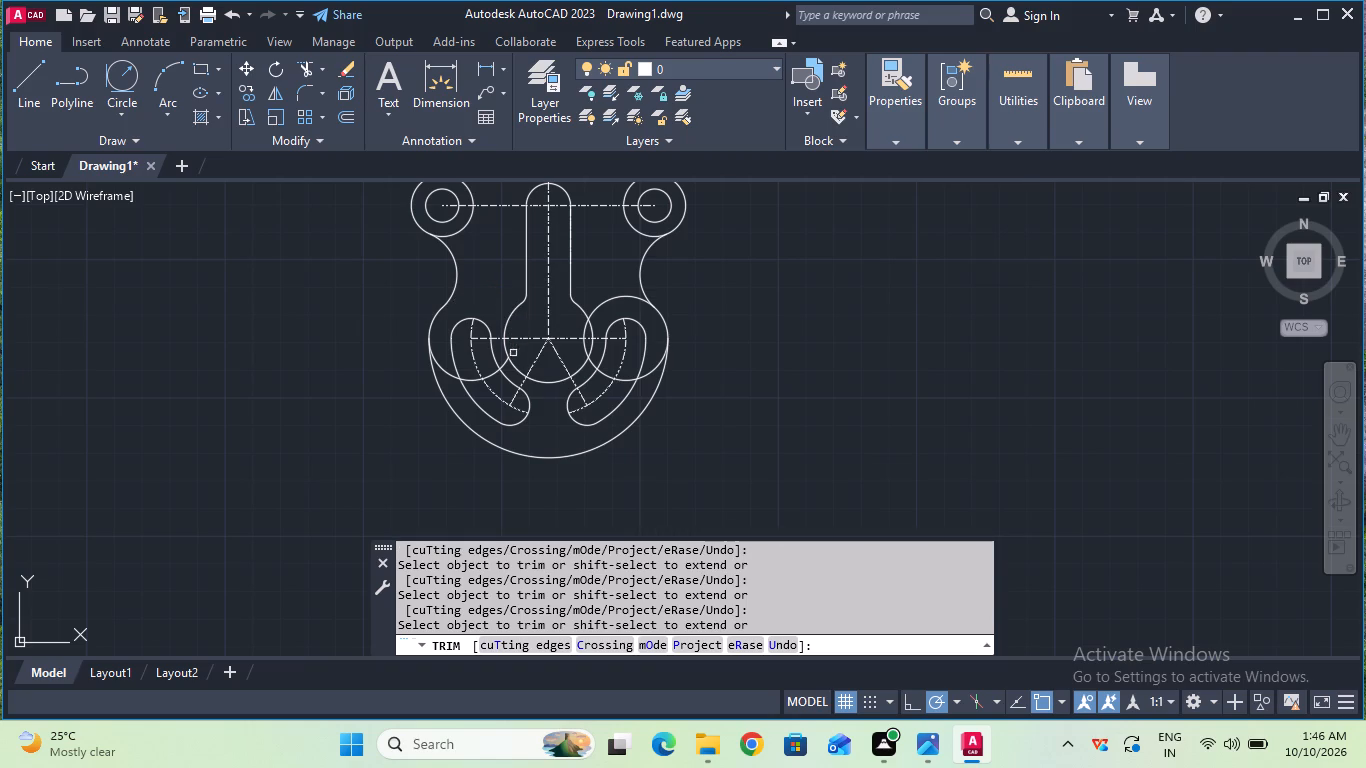
pyautogui.click(507, 358)
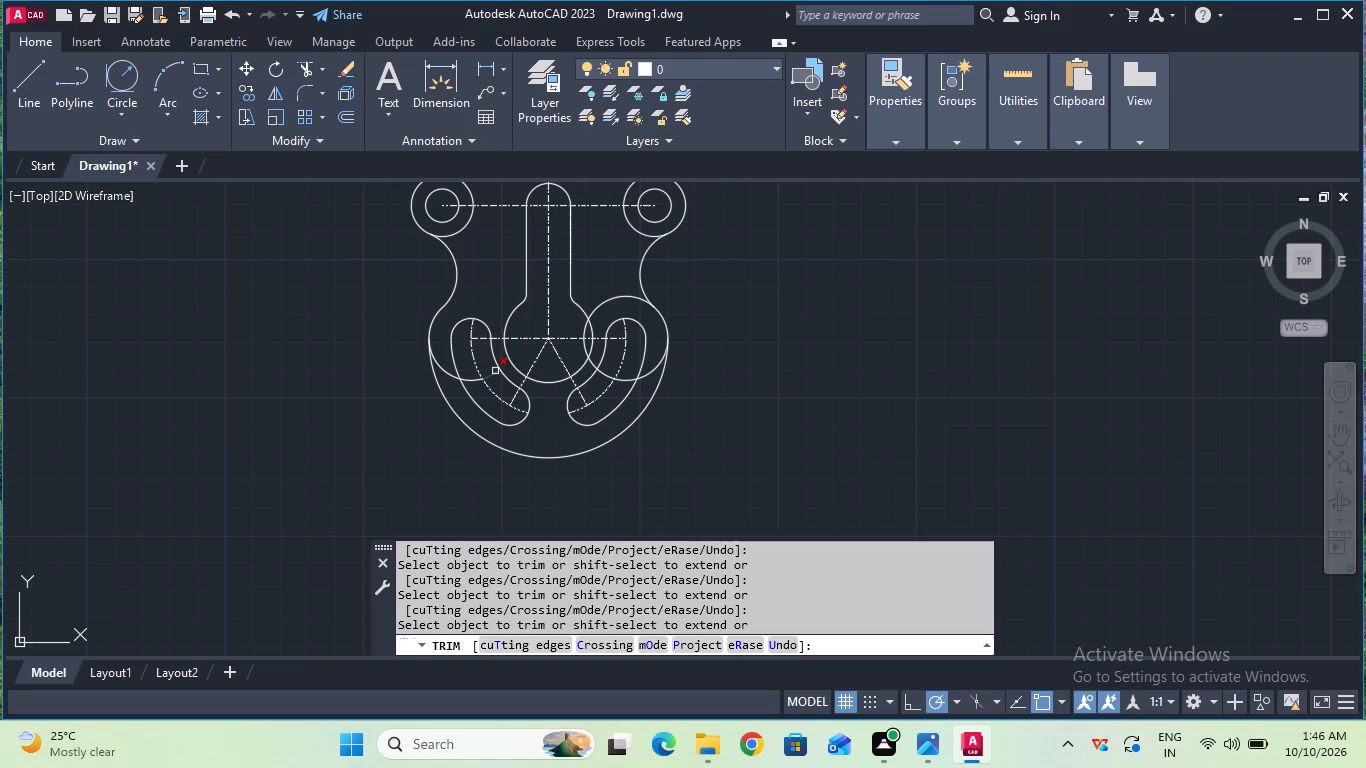
pyautogui.click(495, 371)
pyautogui.click(478, 377)
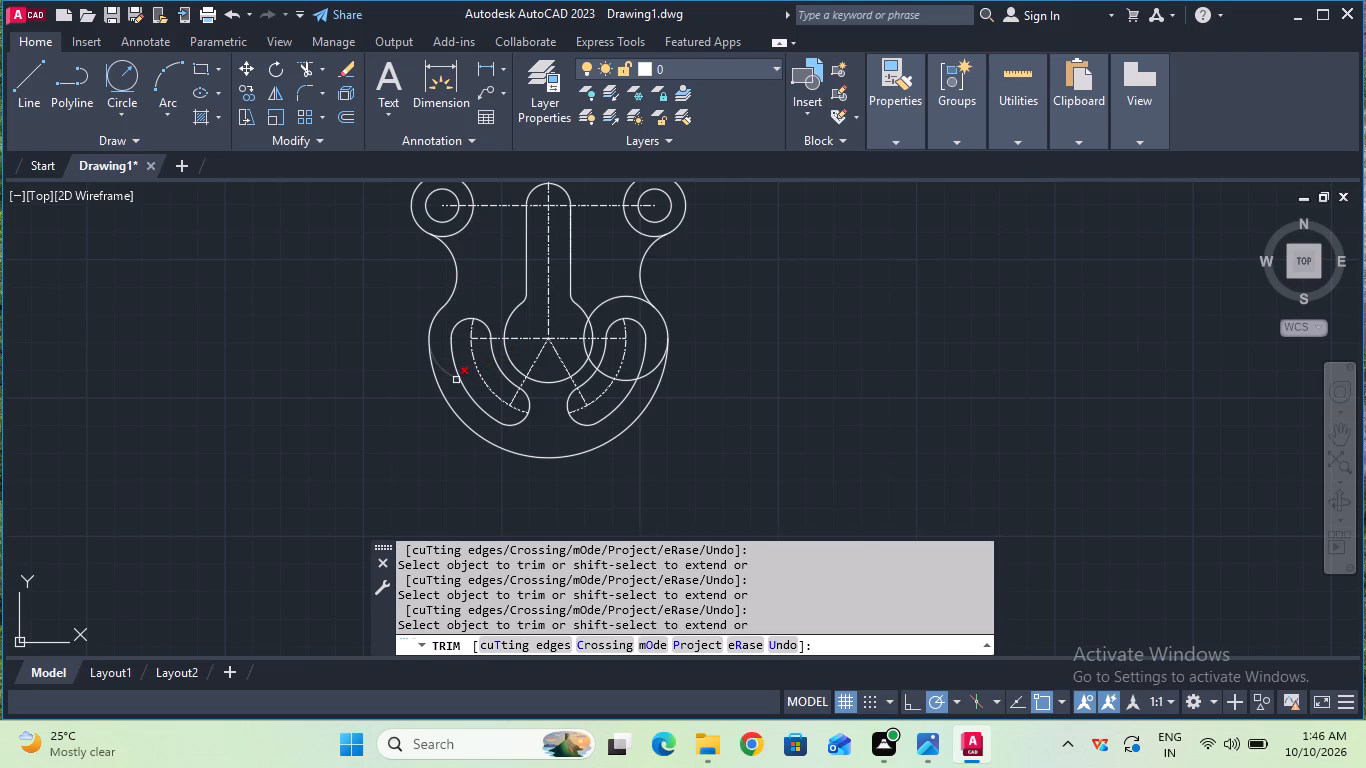
pyautogui.click(456, 380)
# Trim the inner and lower portions of the right 19 mm radius circle, keeping only its outer arc on the outline.
pyautogui.click(614, 300)
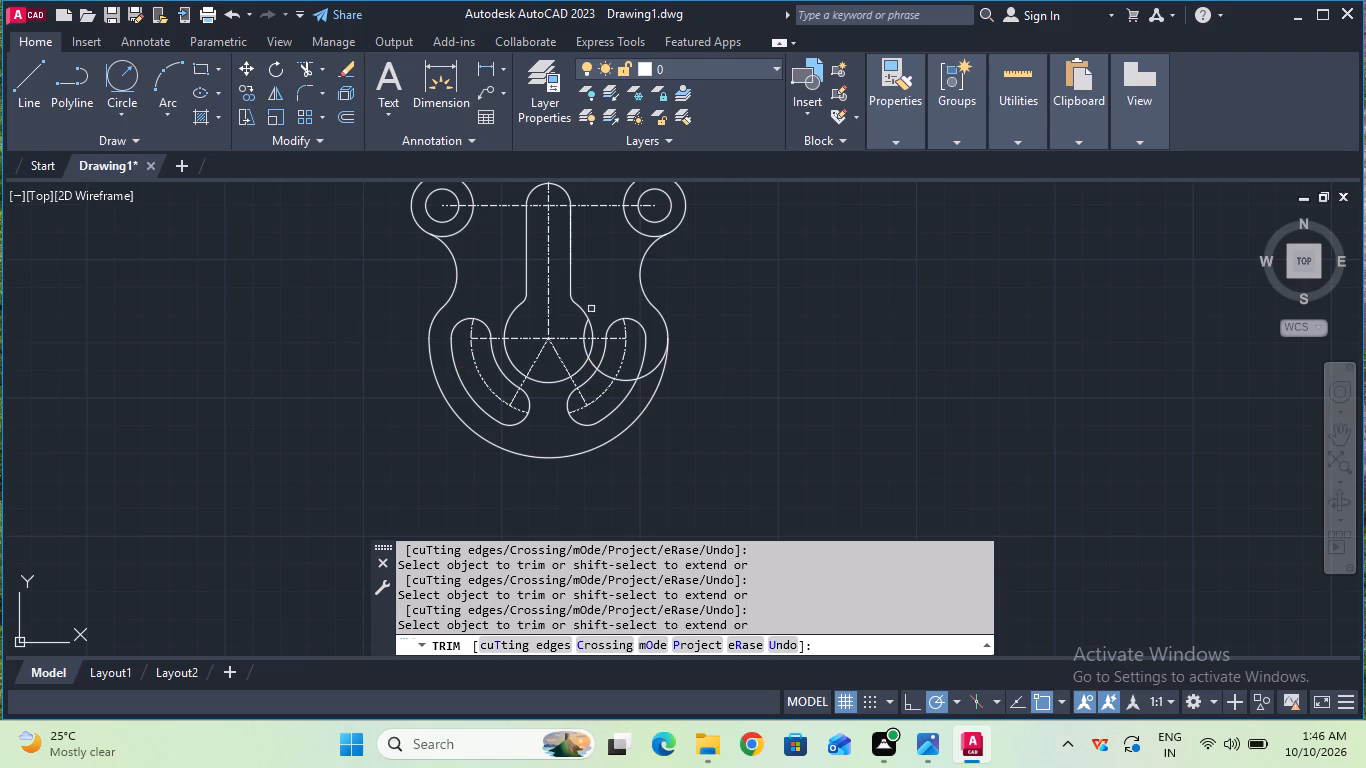
pyautogui.click(584, 328)
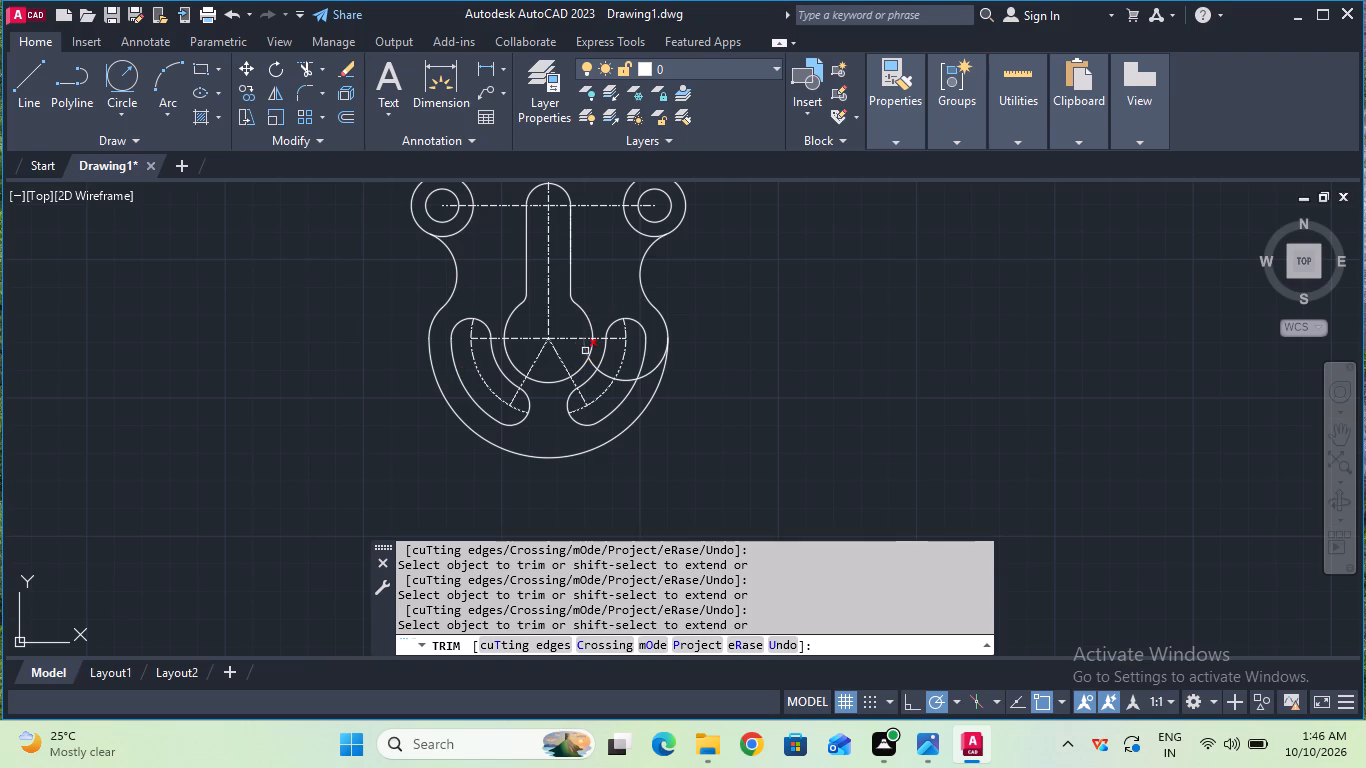
pyautogui.click(585, 351)
pyautogui.click(593, 363)
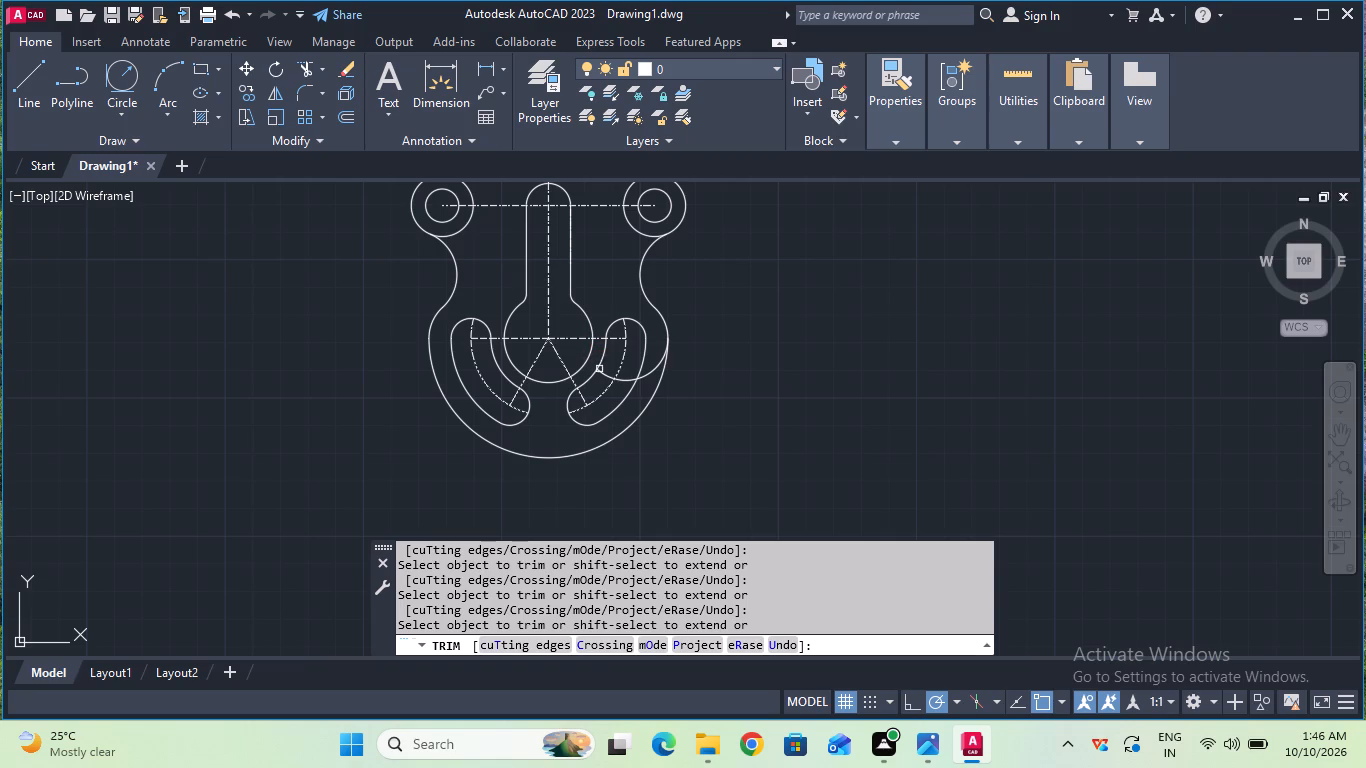
pyautogui.click(600, 370)
pyautogui.click(619, 379)
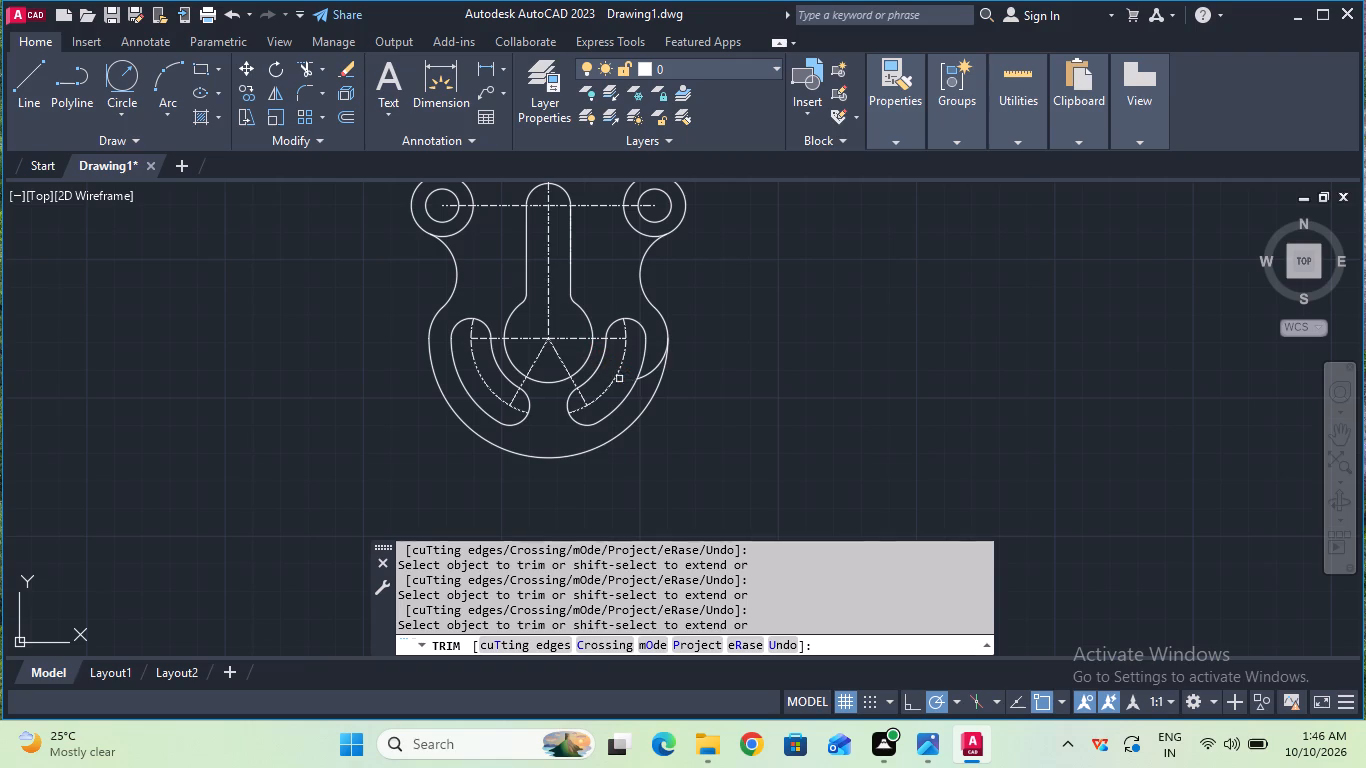
pyautogui.click(636, 379)
# Trim the inner portions of the left, right and top outer end circles, keeping only their outer arcs on the outline.
pyautogui.press('Escape')
pyautogui.scroll(-1, 342, 356)
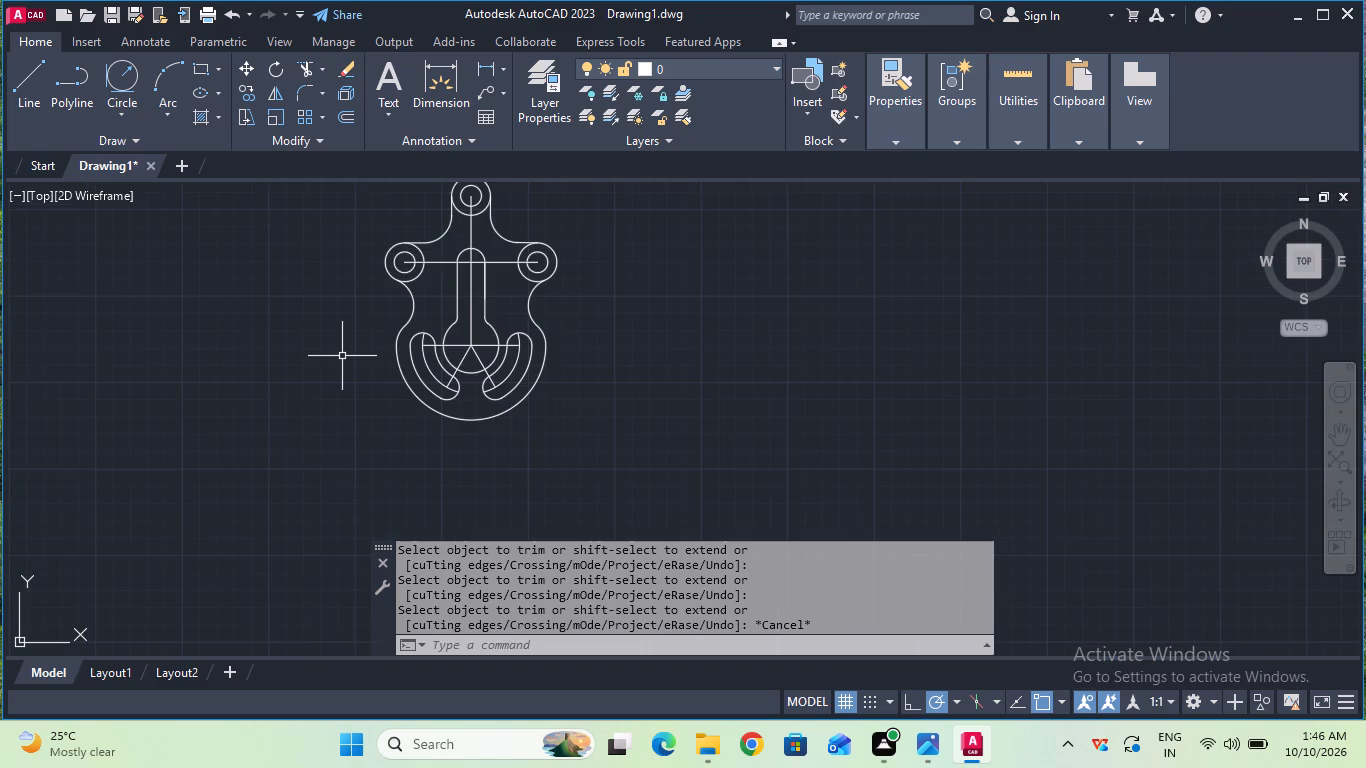
pyautogui.click(303, 78)
pyautogui.scroll(1, 391, 236)
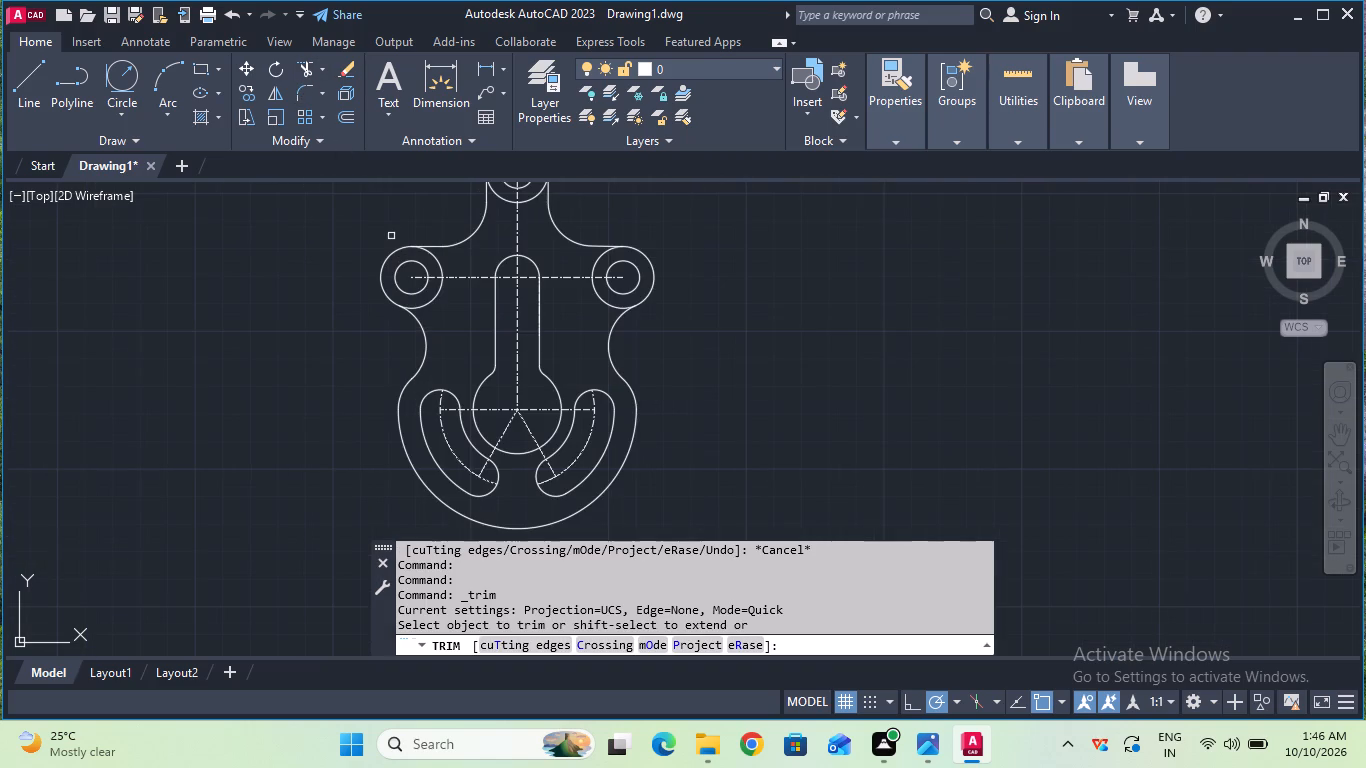
pyautogui.click(440, 265)
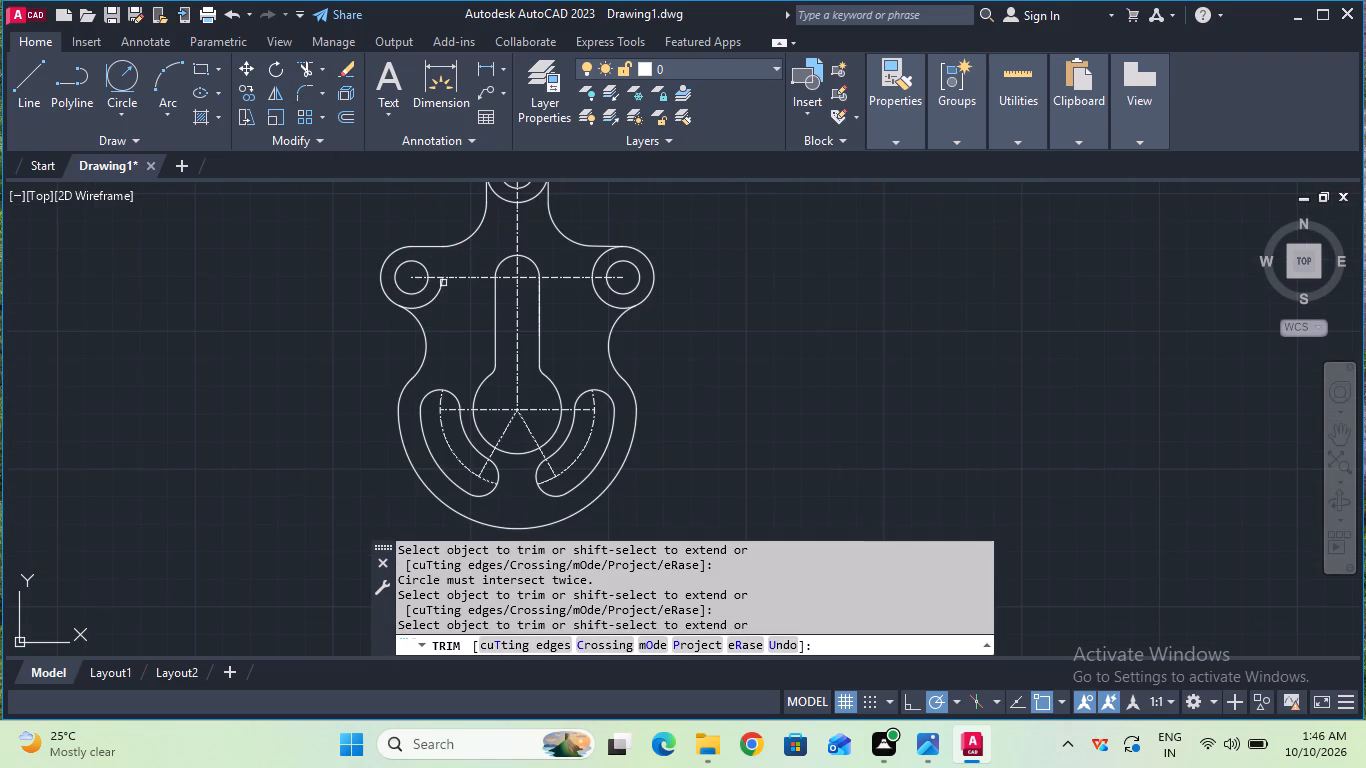
pyautogui.click(440, 292)
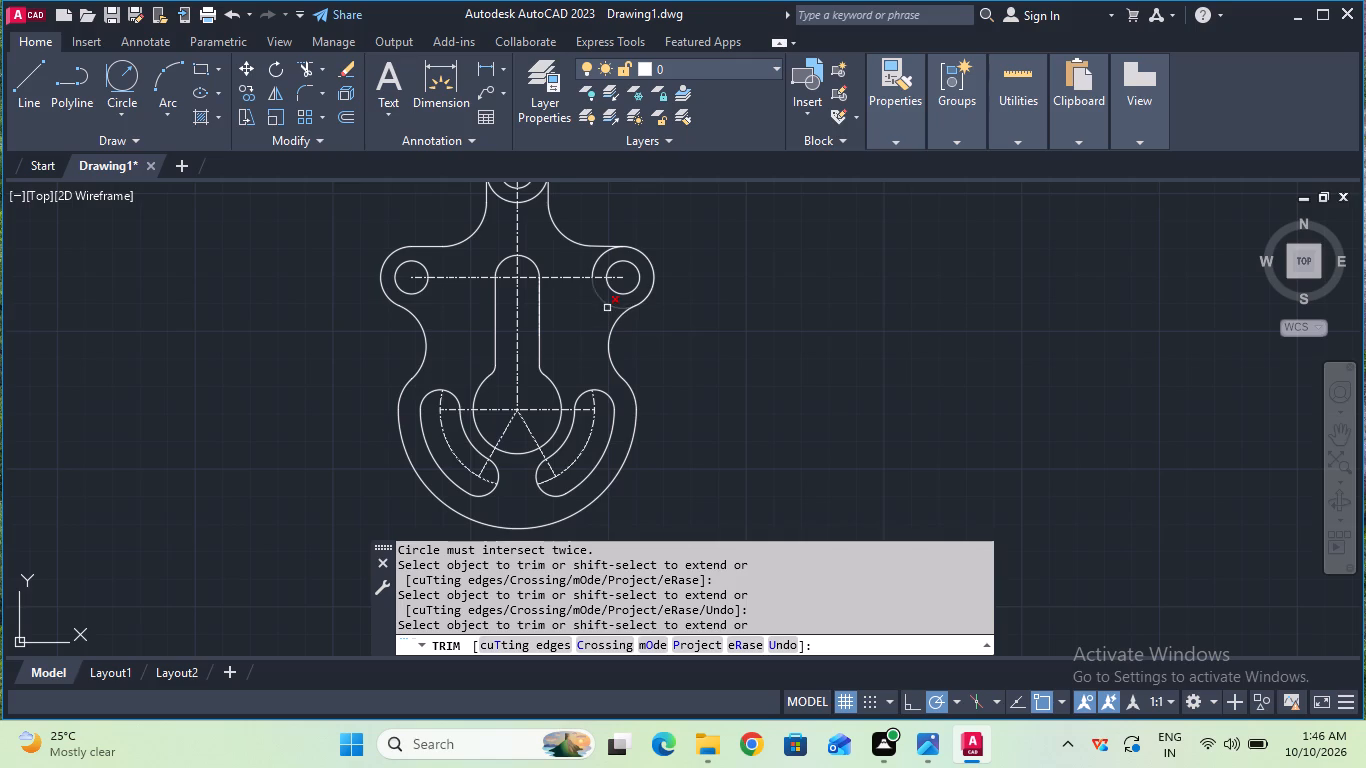
pyautogui.click(607, 308)
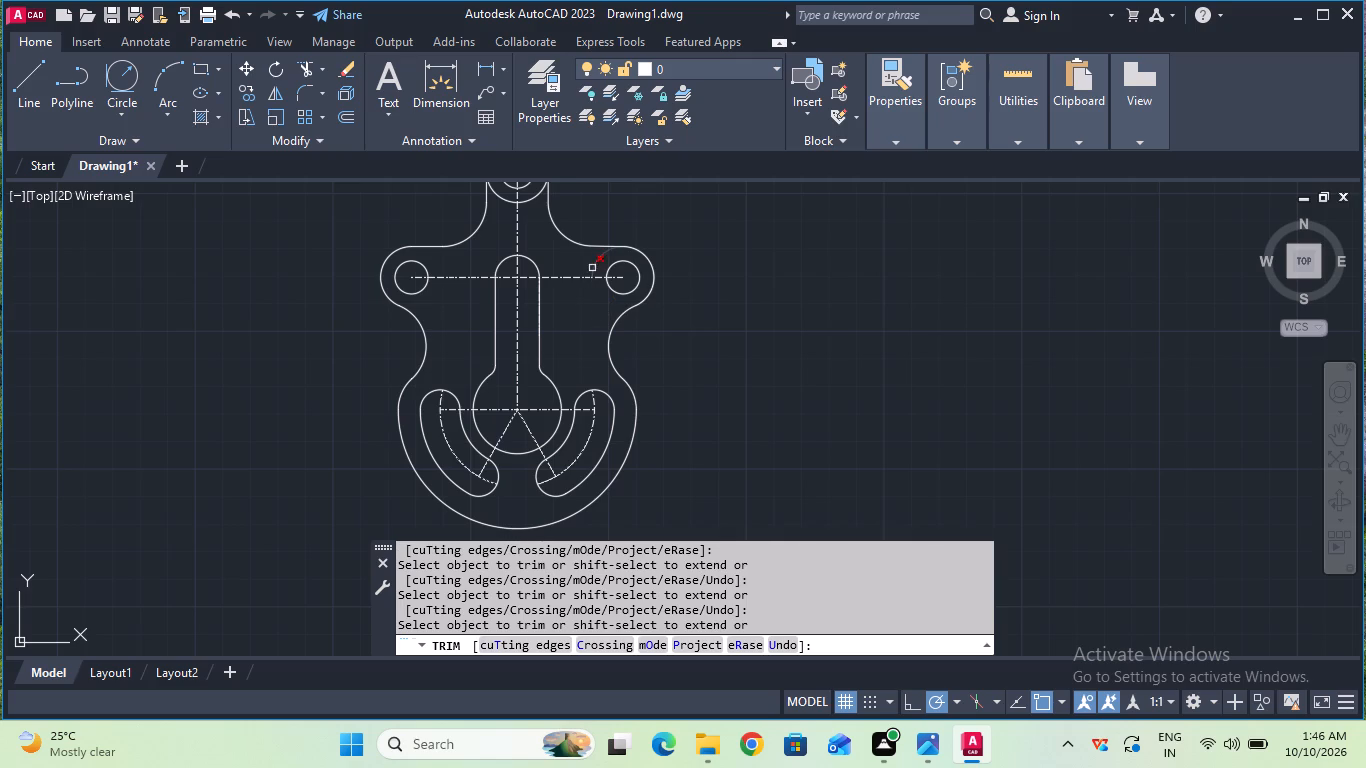
pyautogui.click(592, 268)
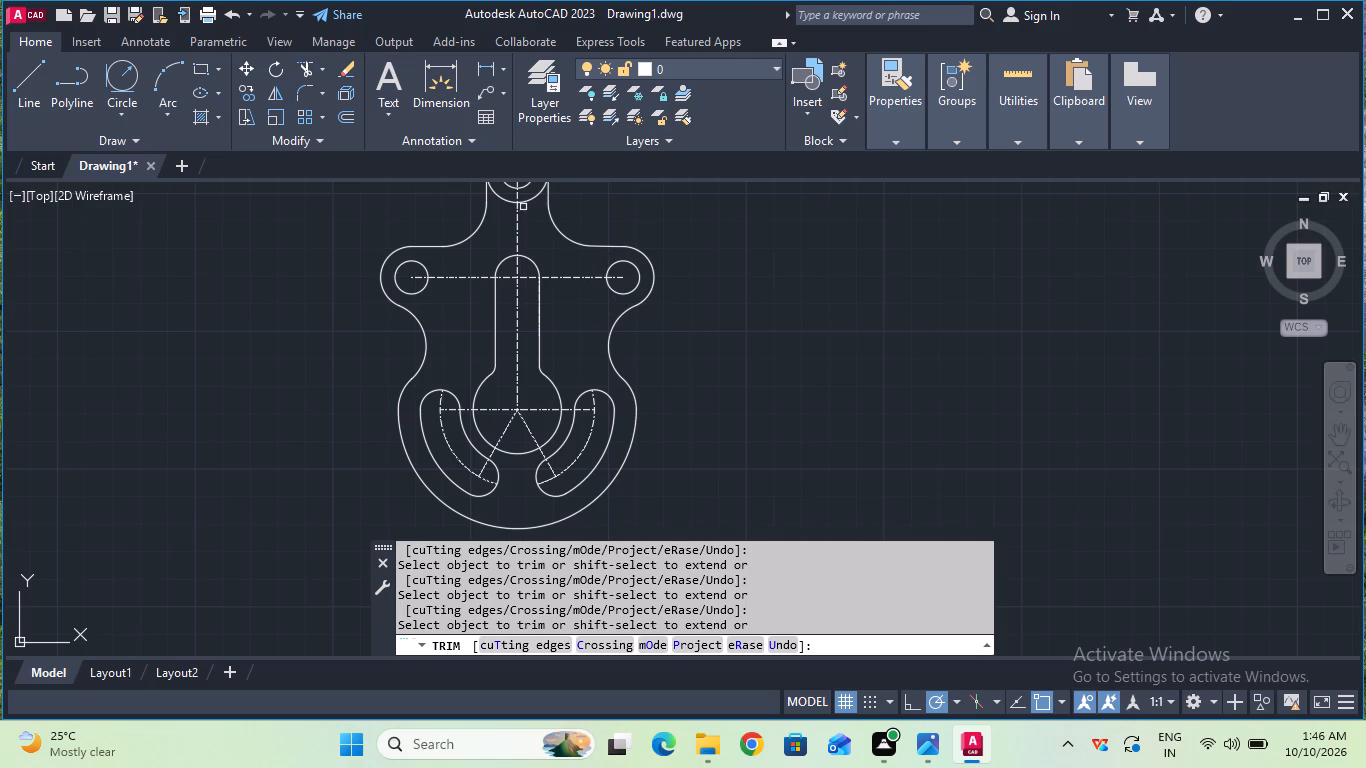
pyautogui.click(525, 204)
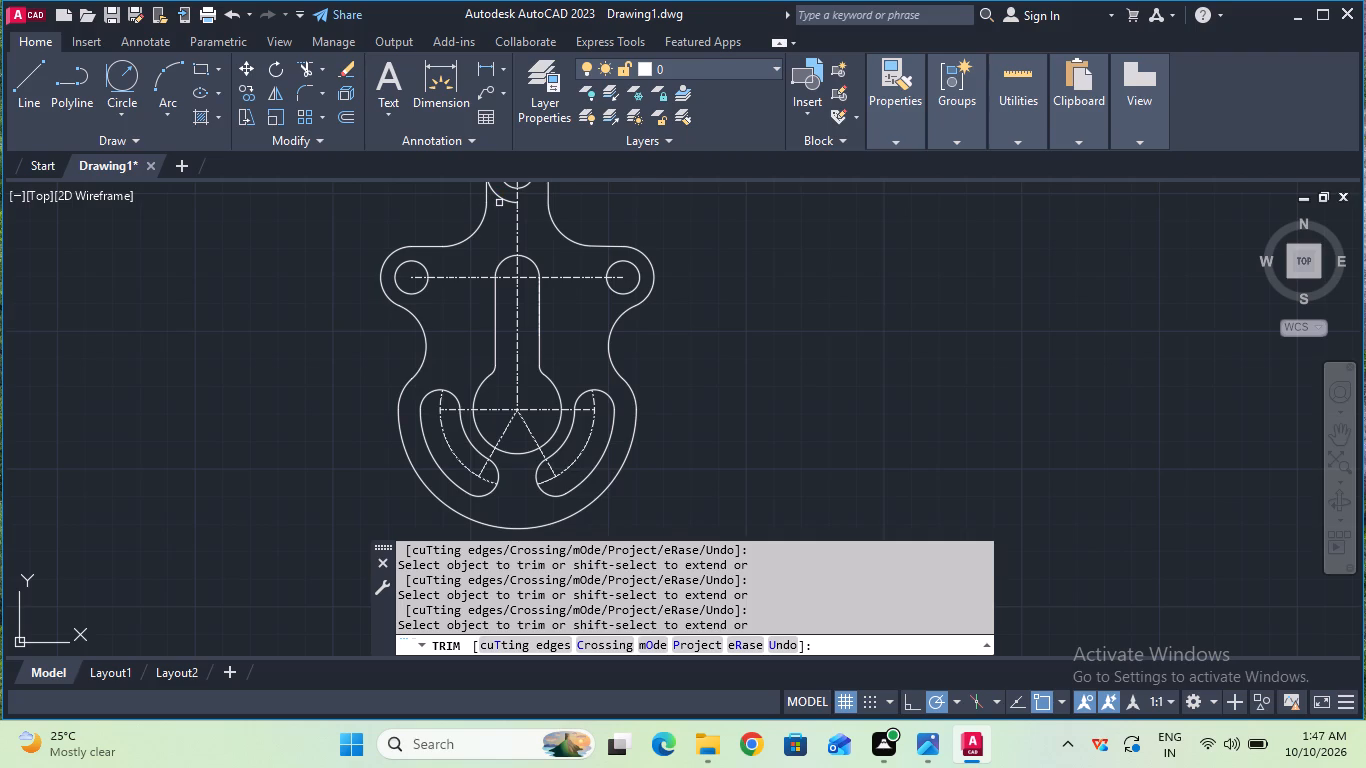
pyautogui.click(502, 201)
pyautogui.moveTo(735, 300); pyautogui.dragTo(760, 383, button='middle')
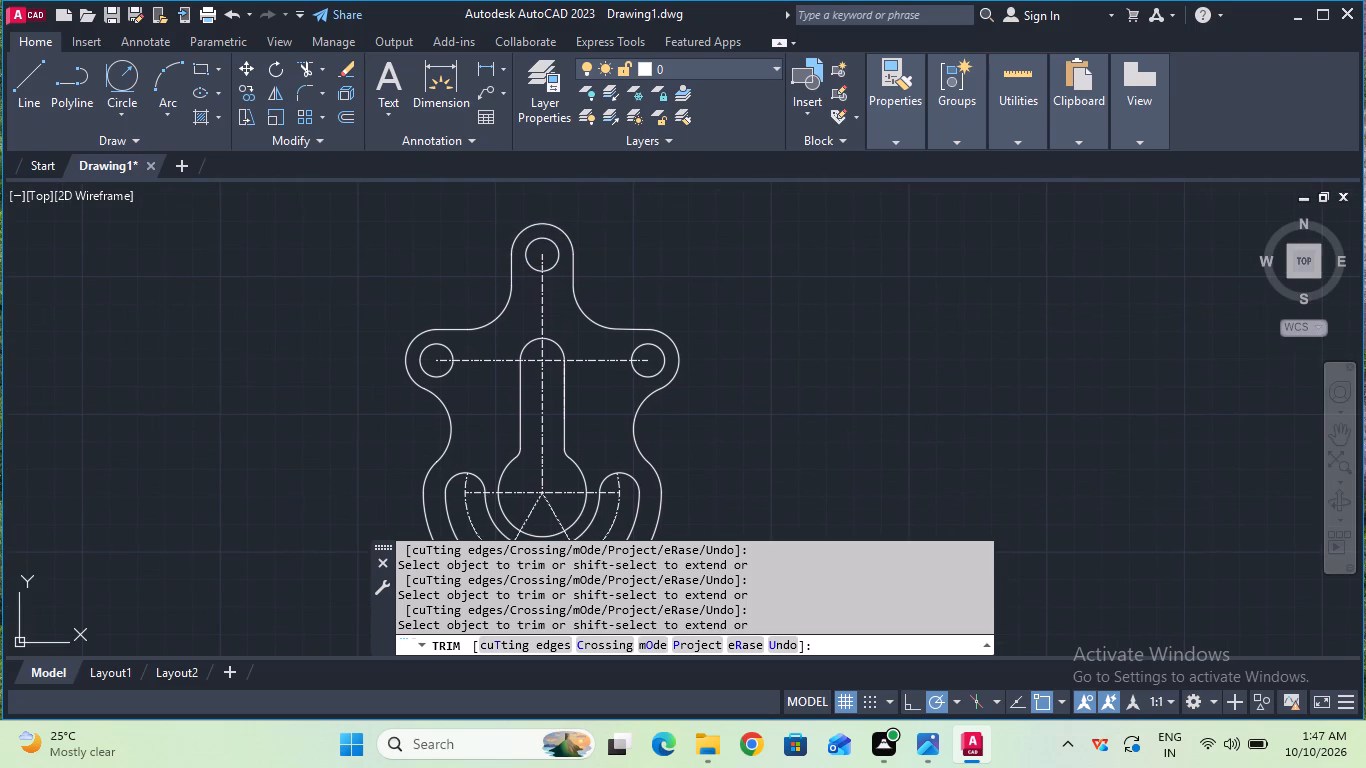
pyautogui.press('Escape')
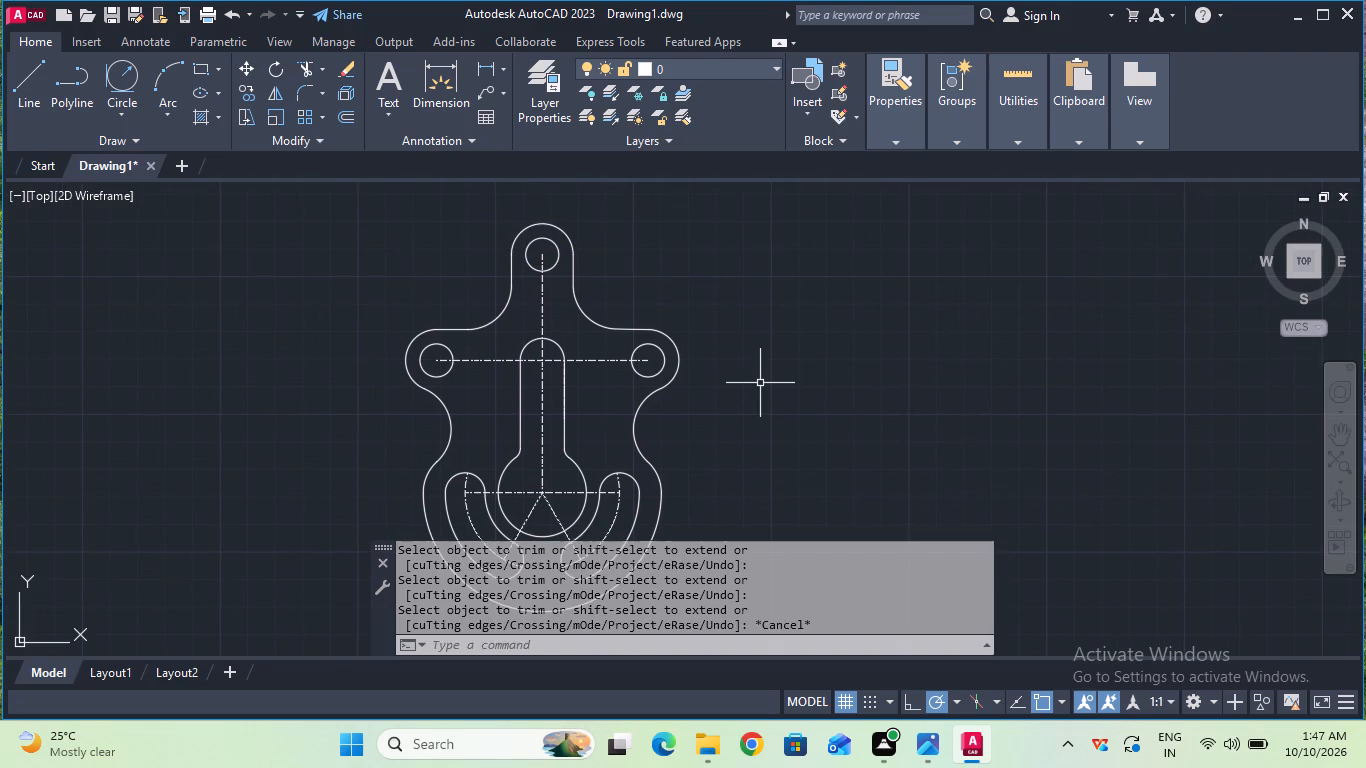
# Add an angular dimension between the left horizontal centre line and the left slanted centre line, placed outside the lower-left outline.
pyautogui.scroll(-1, 760, 383)
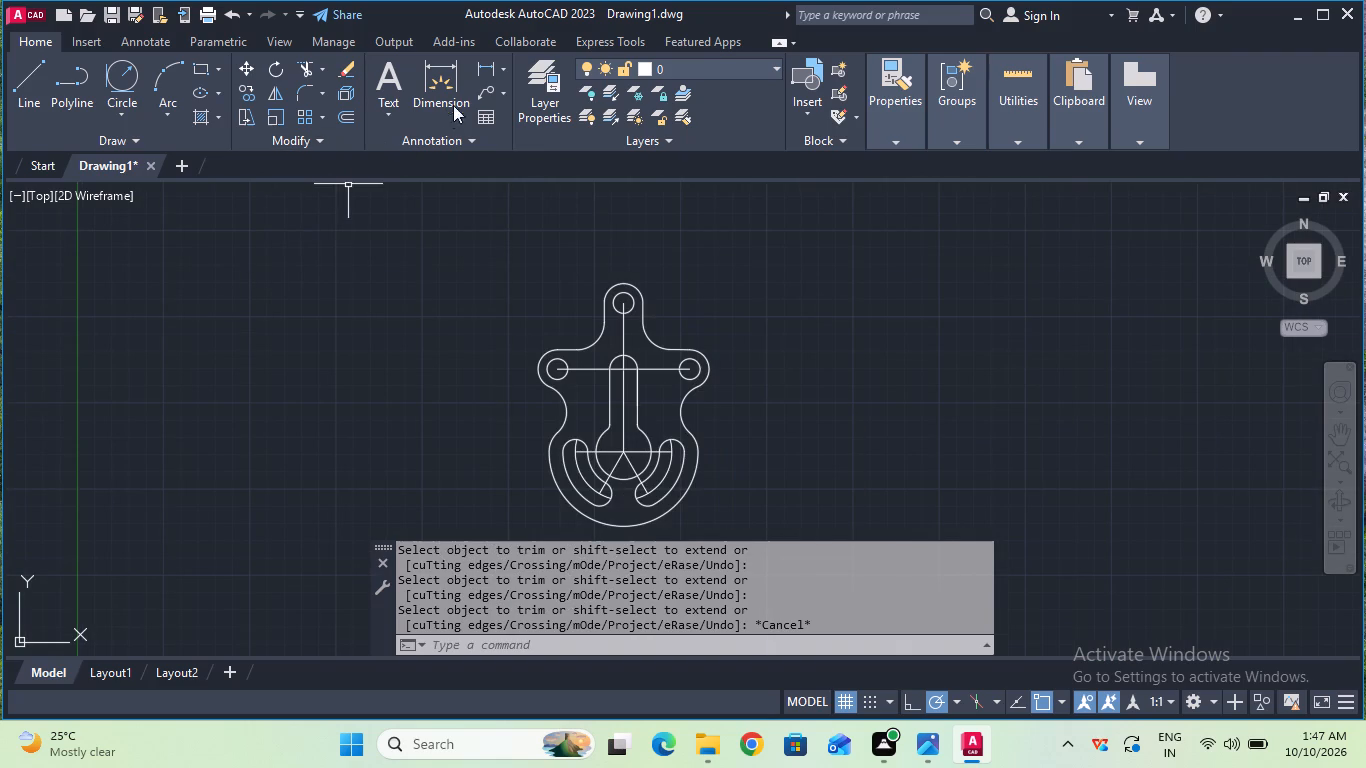
pyautogui.click(501, 65)
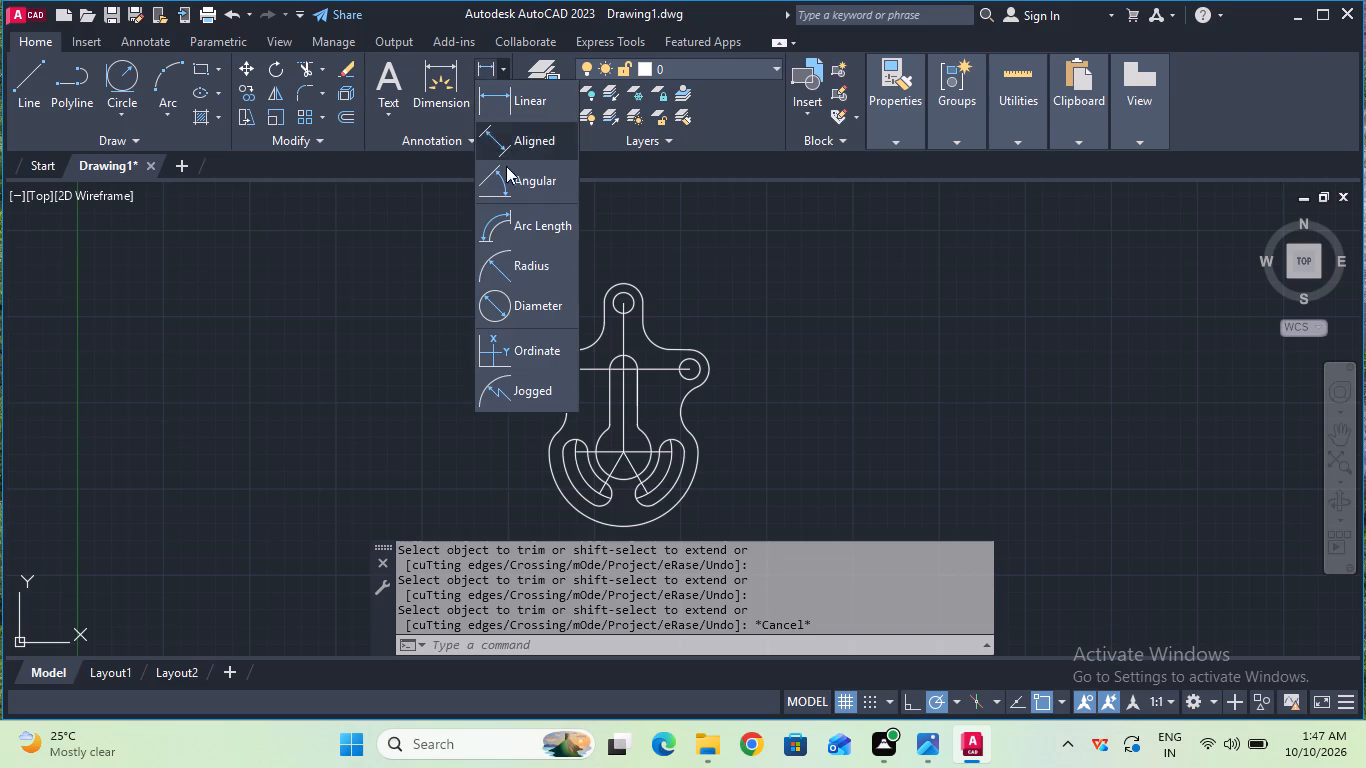
pyautogui.click(508, 179)
pyautogui.scroll(1, 622, 420)
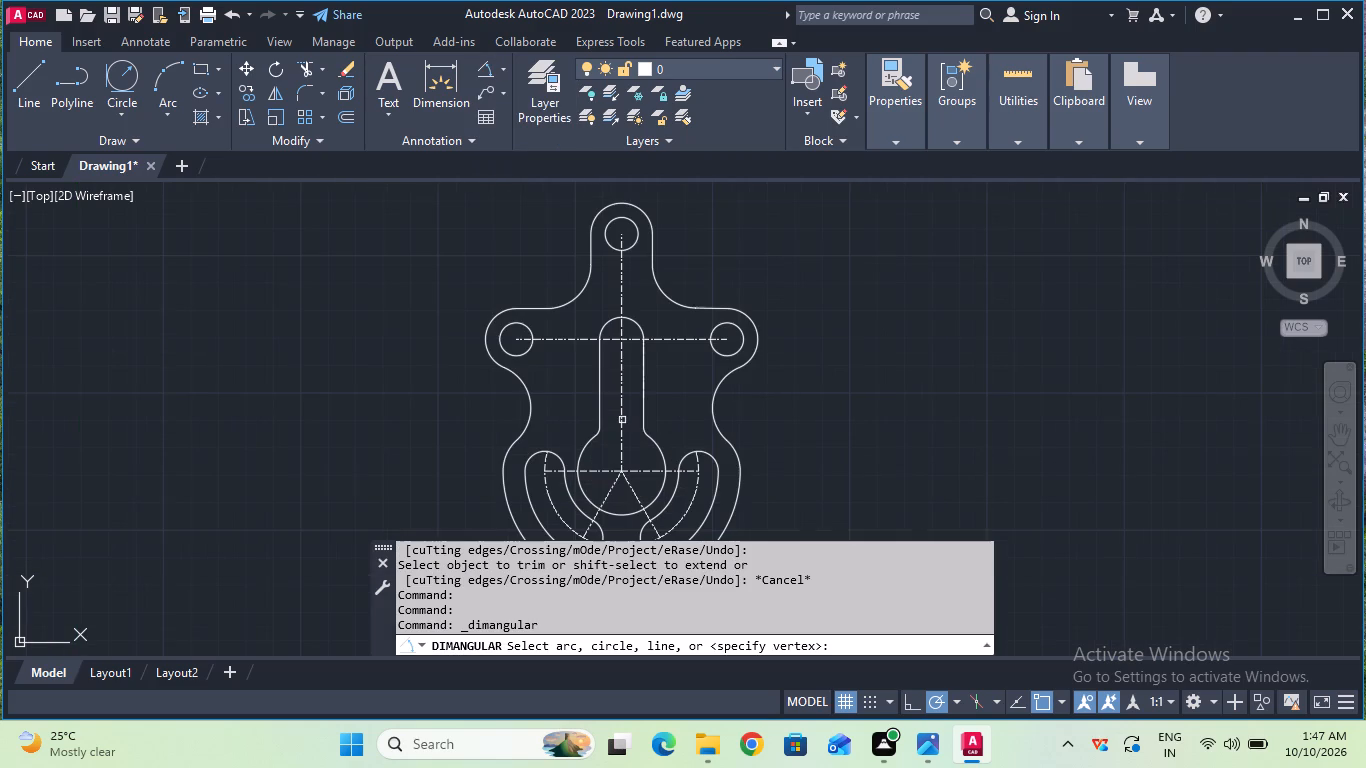
pyautogui.click(601, 469)
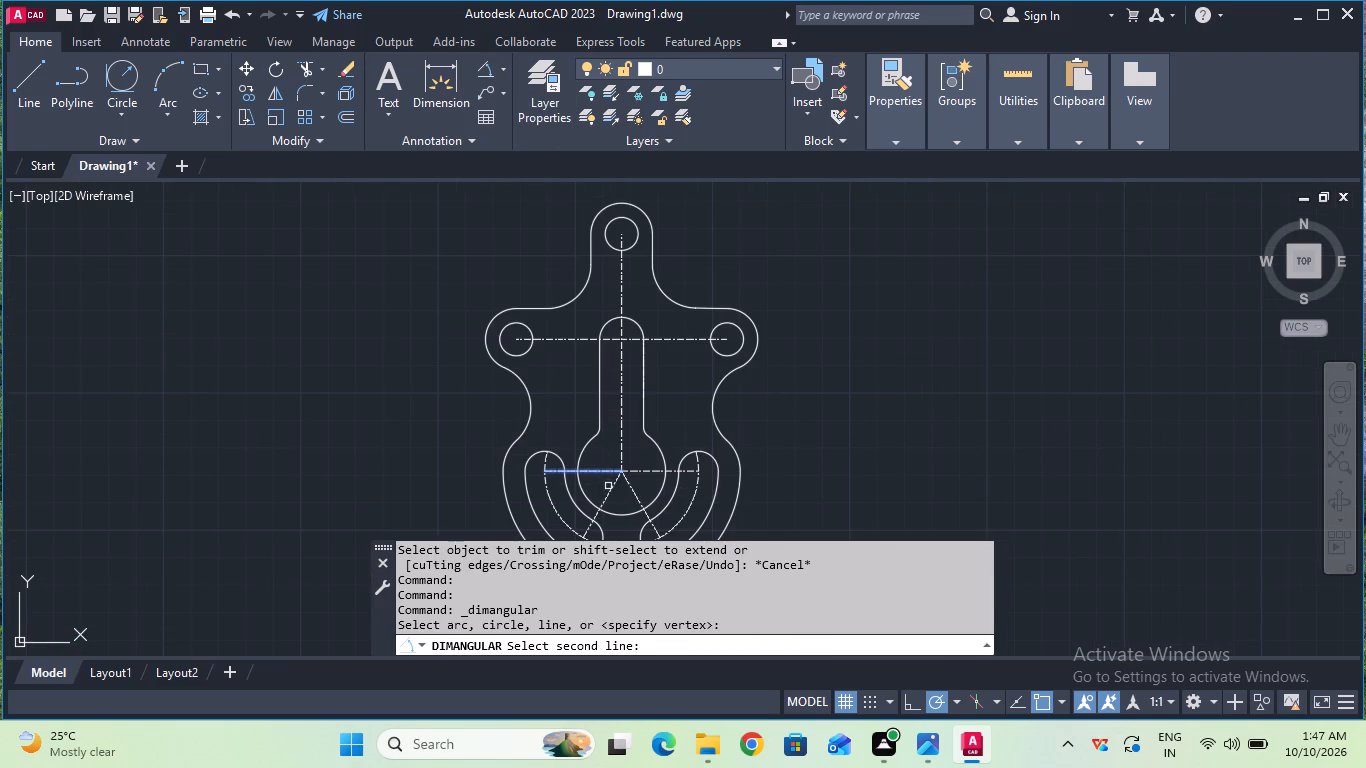
pyautogui.click(609, 495)
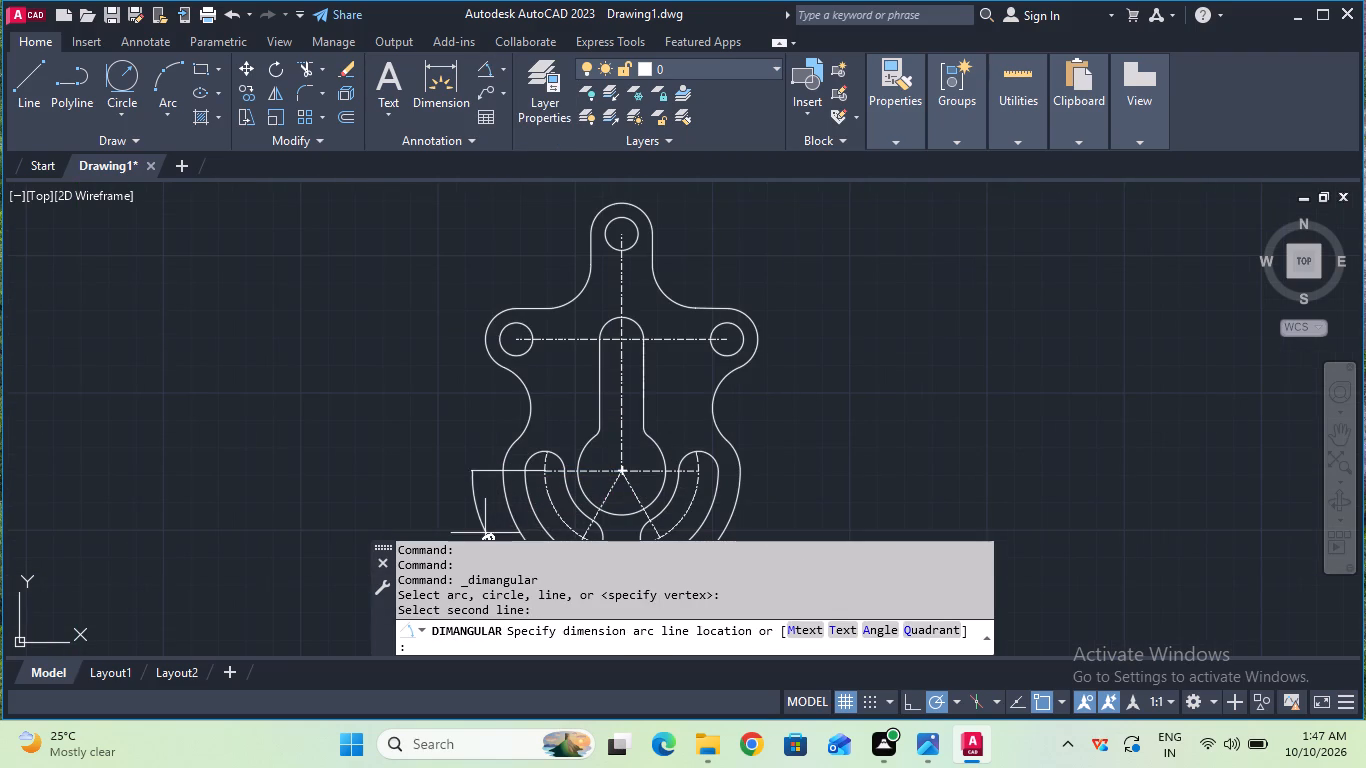
pyautogui.click(484, 533)
# Add a horizontal linear dimension between the centres of the left and right end holes, placed above the part.
pyautogui.moveTo(761, 428); pyautogui.dragTo(762, 351, button='middle')
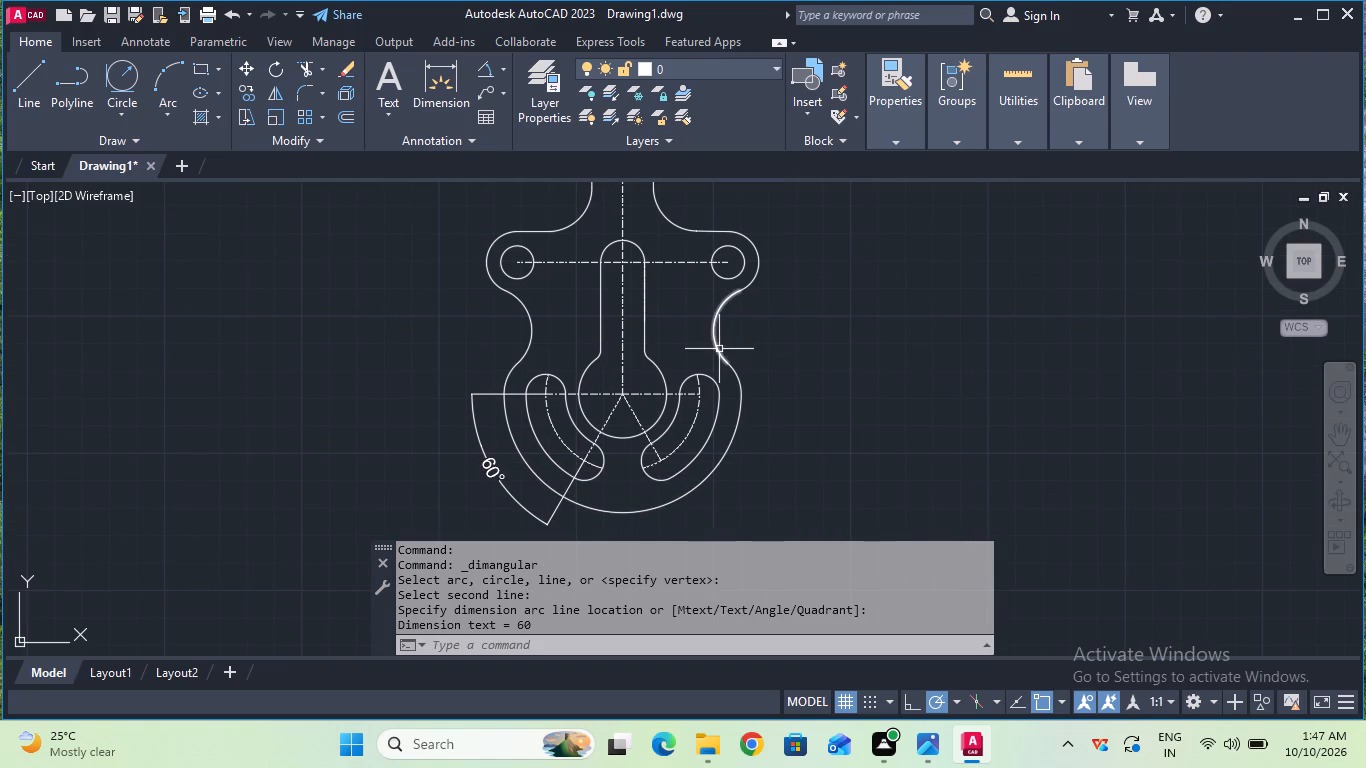
pyautogui.click(502, 69)
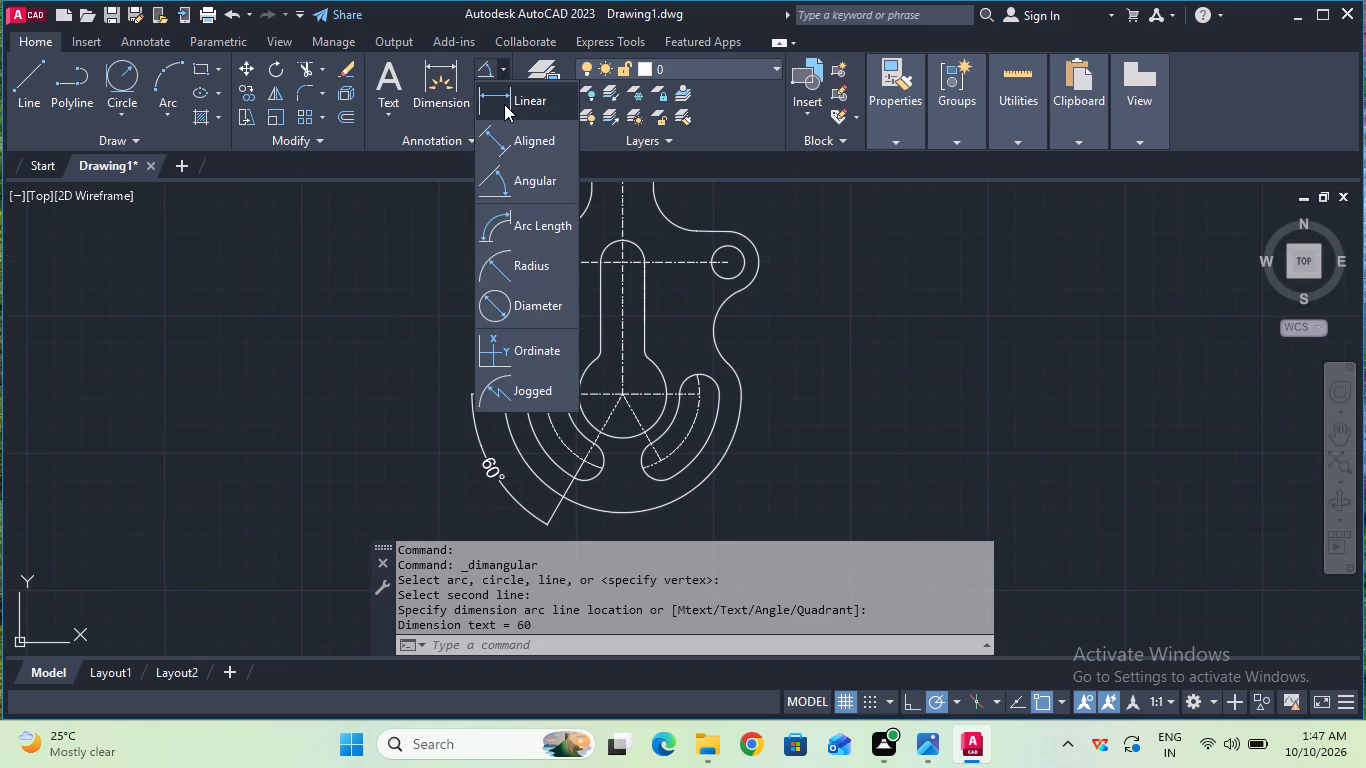
pyautogui.click(504, 104)
pyautogui.scroll(-1, 566, 228)
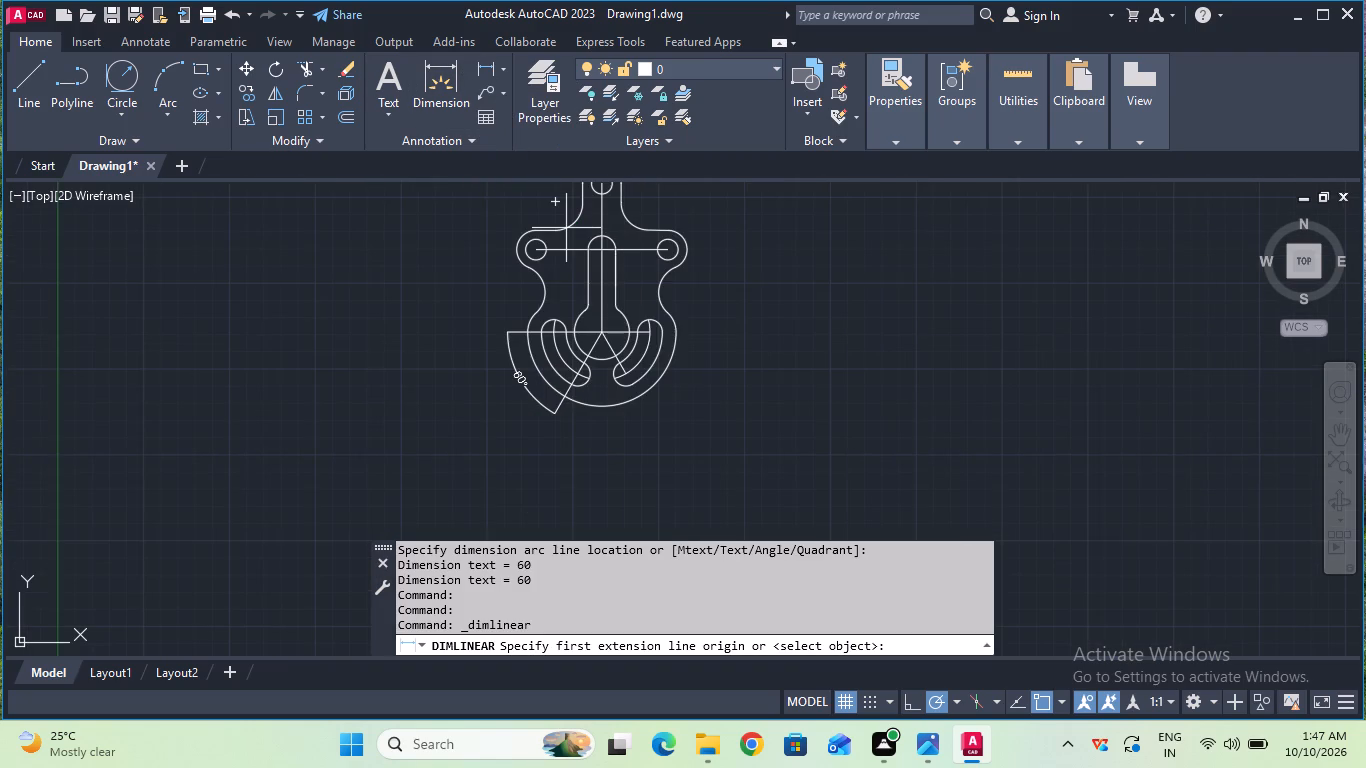
pyautogui.moveTo(566, 228); pyautogui.dragTo(581, 303, button='middle')
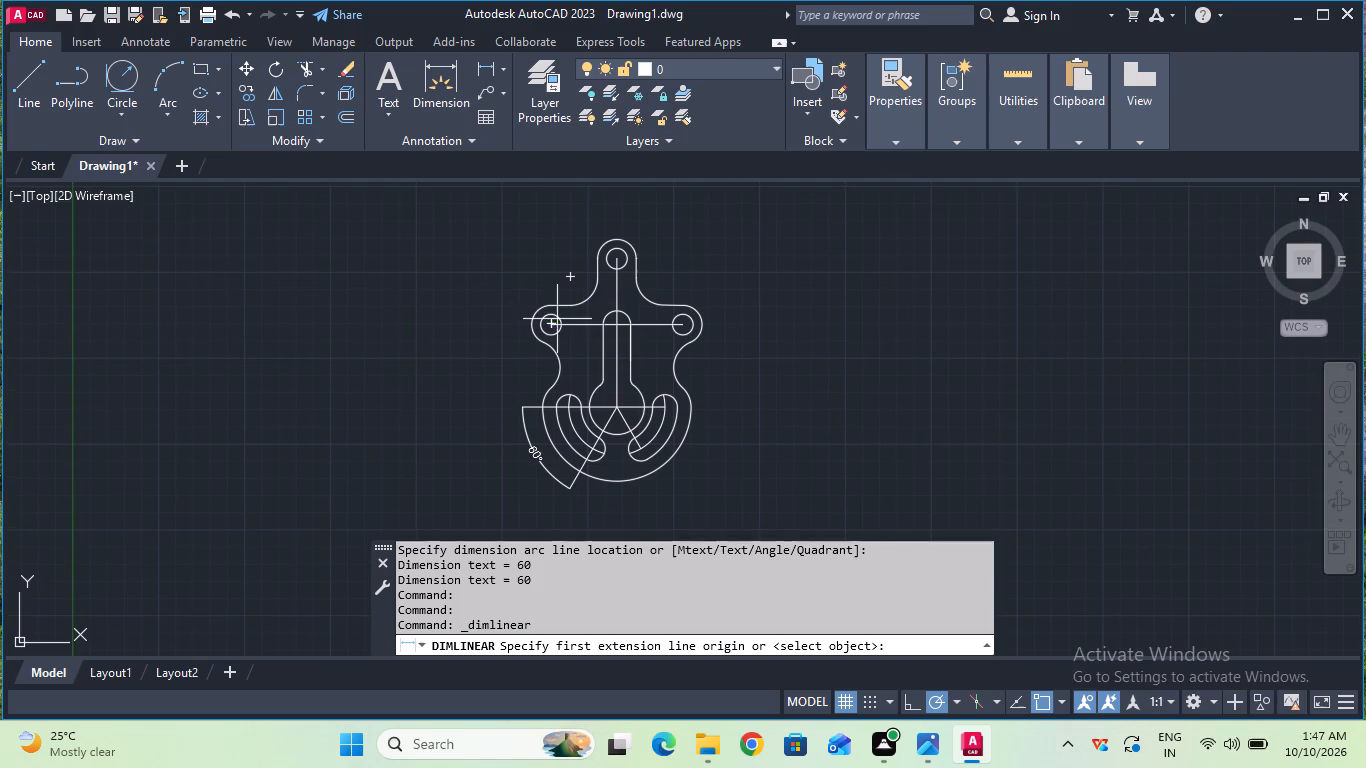
pyautogui.click(556, 328)
pyautogui.click(680, 321)
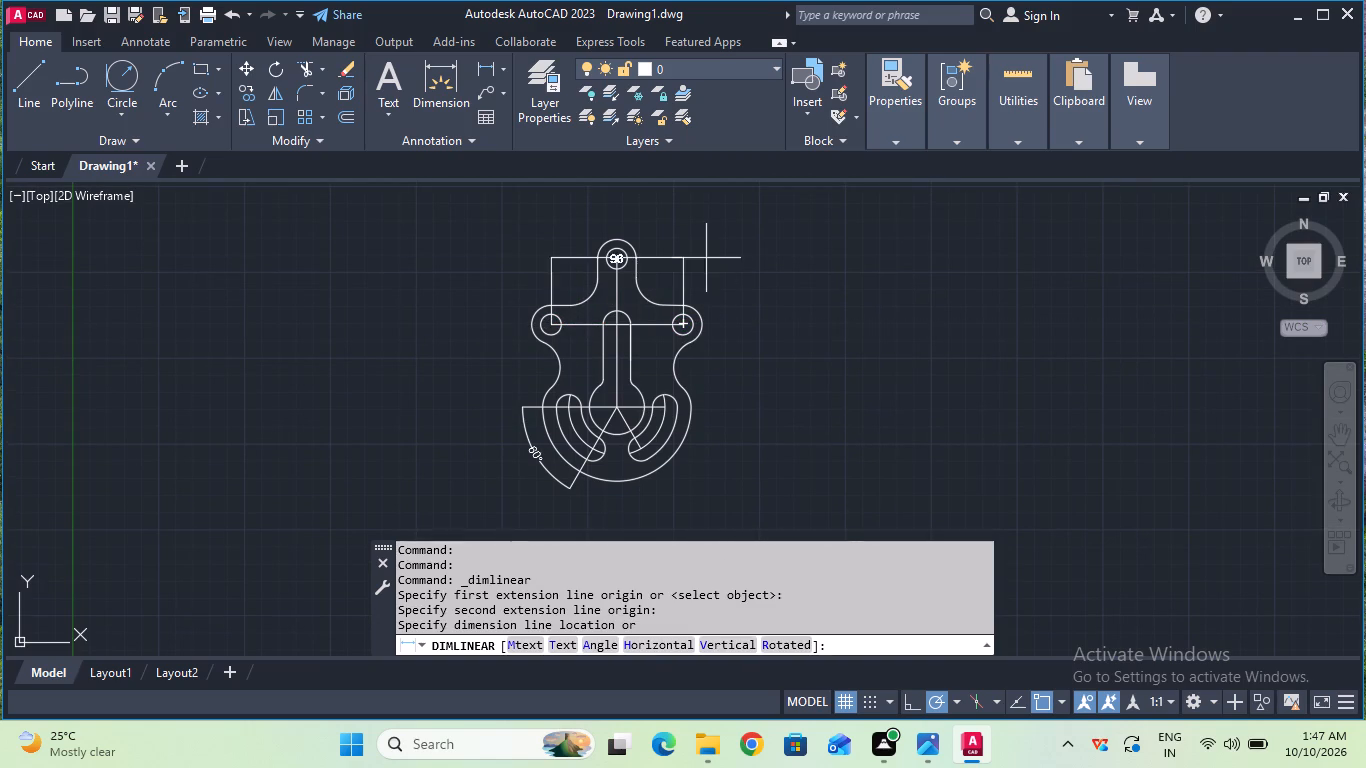
pyautogui.click(706, 204)
# Add a vertical linear dimension from the keyhole slot's upper arc centre to its lower circle centre, placed left of the part.
pyautogui.click(484, 69)
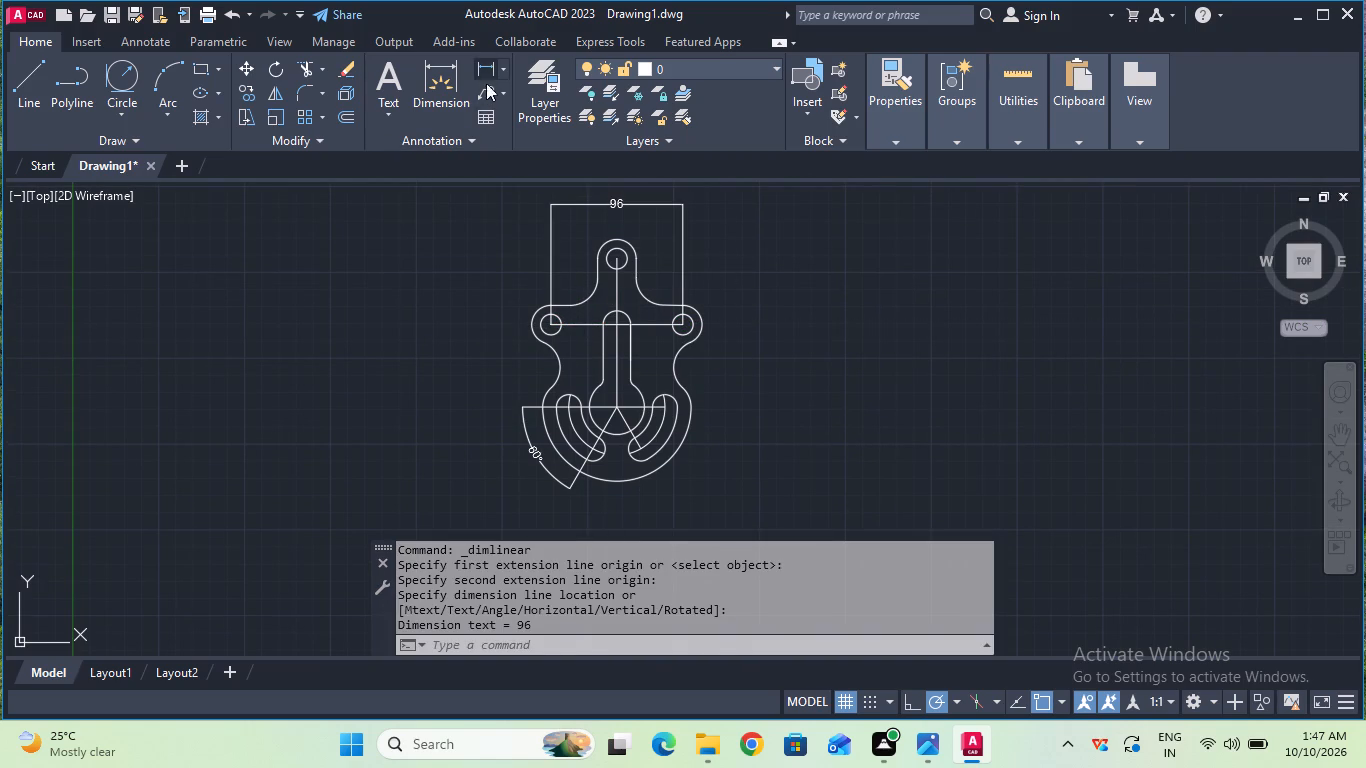
pyautogui.click(615, 328)
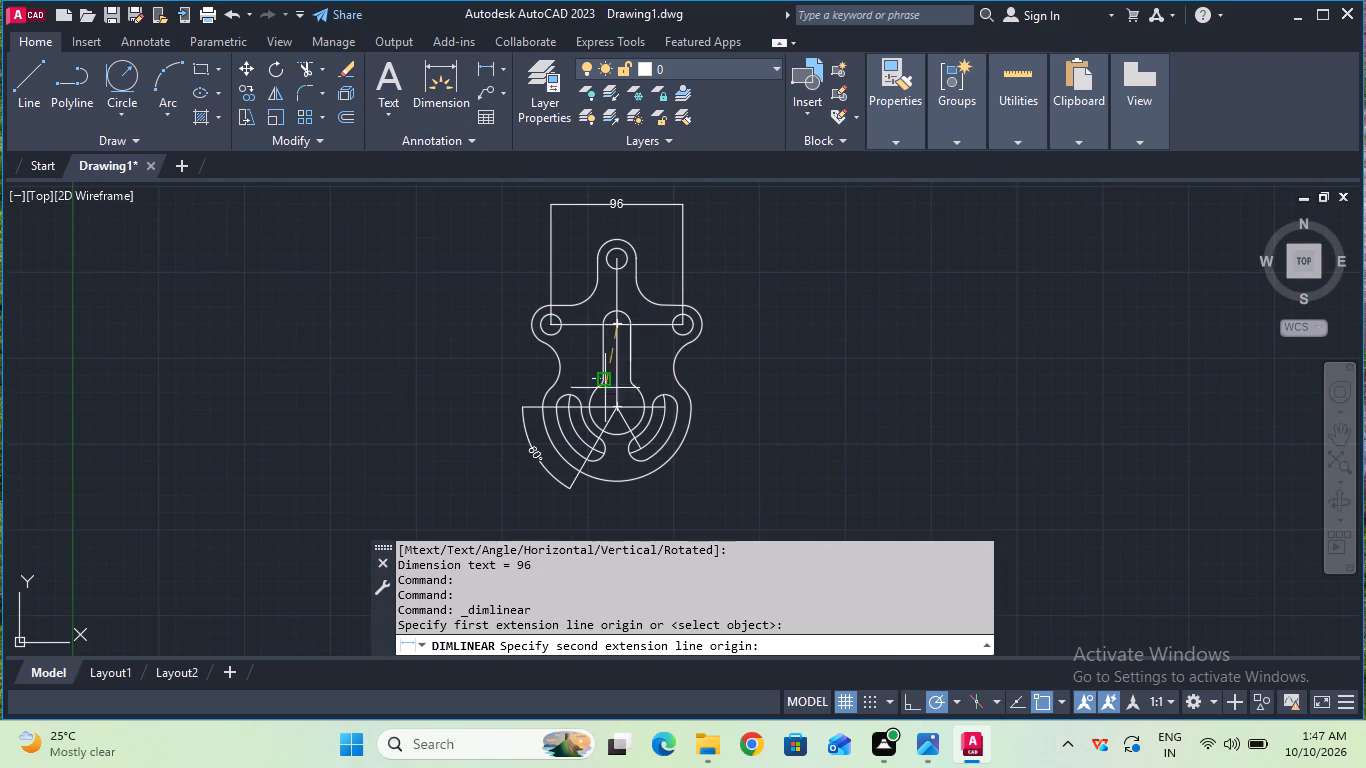
pyautogui.click(615, 408)
pyautogui.click(471, 400)
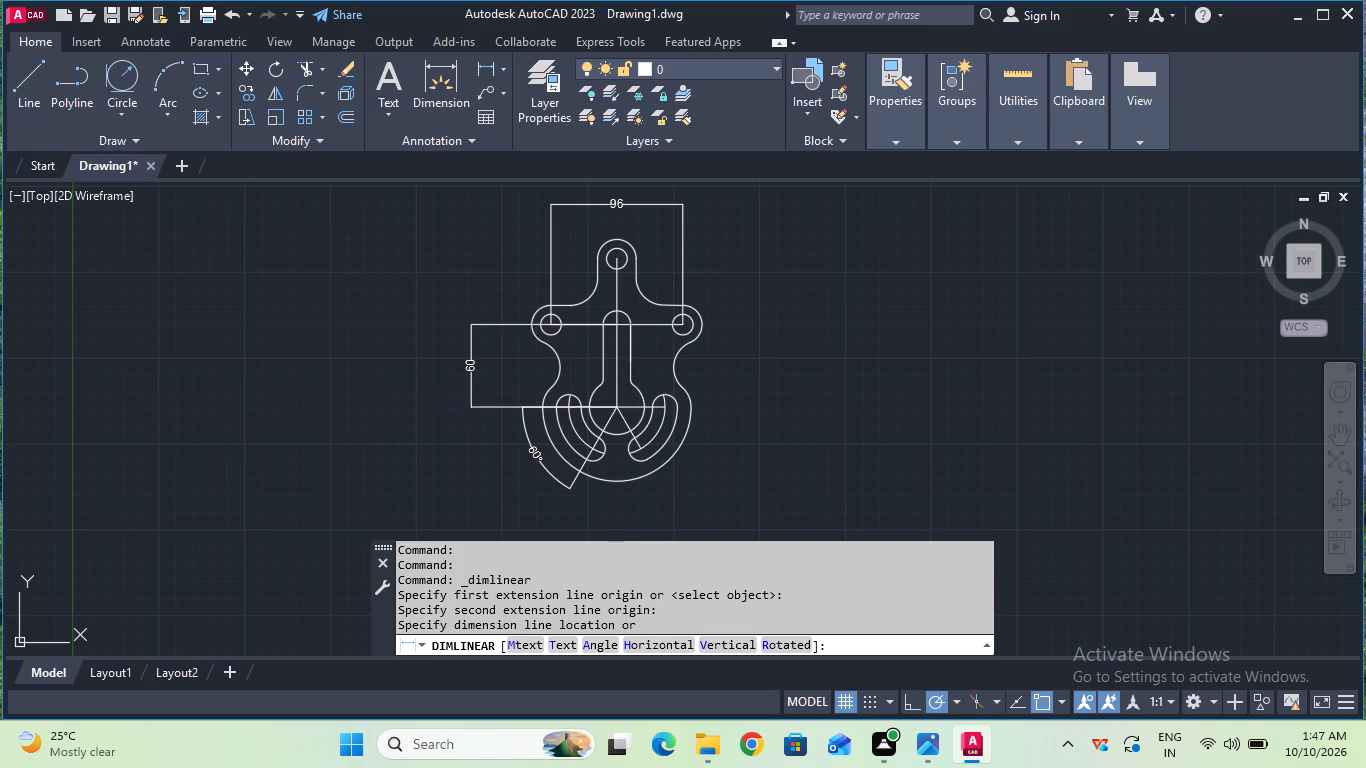
# Add a vertical linear dimension from the top hole centre to the side holes' centre line, placed right of the part.
pyautogui.click(482, 68)
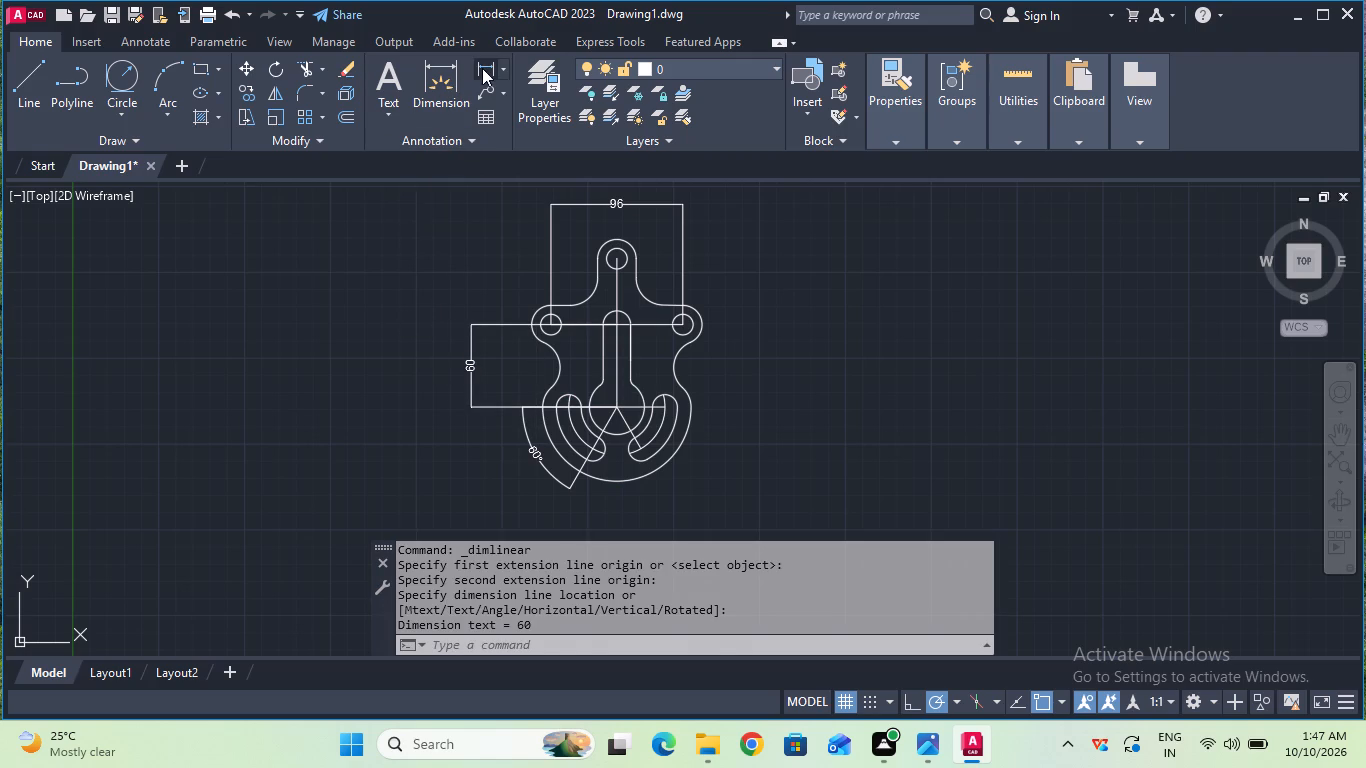
pyautogui.click(614, 263)
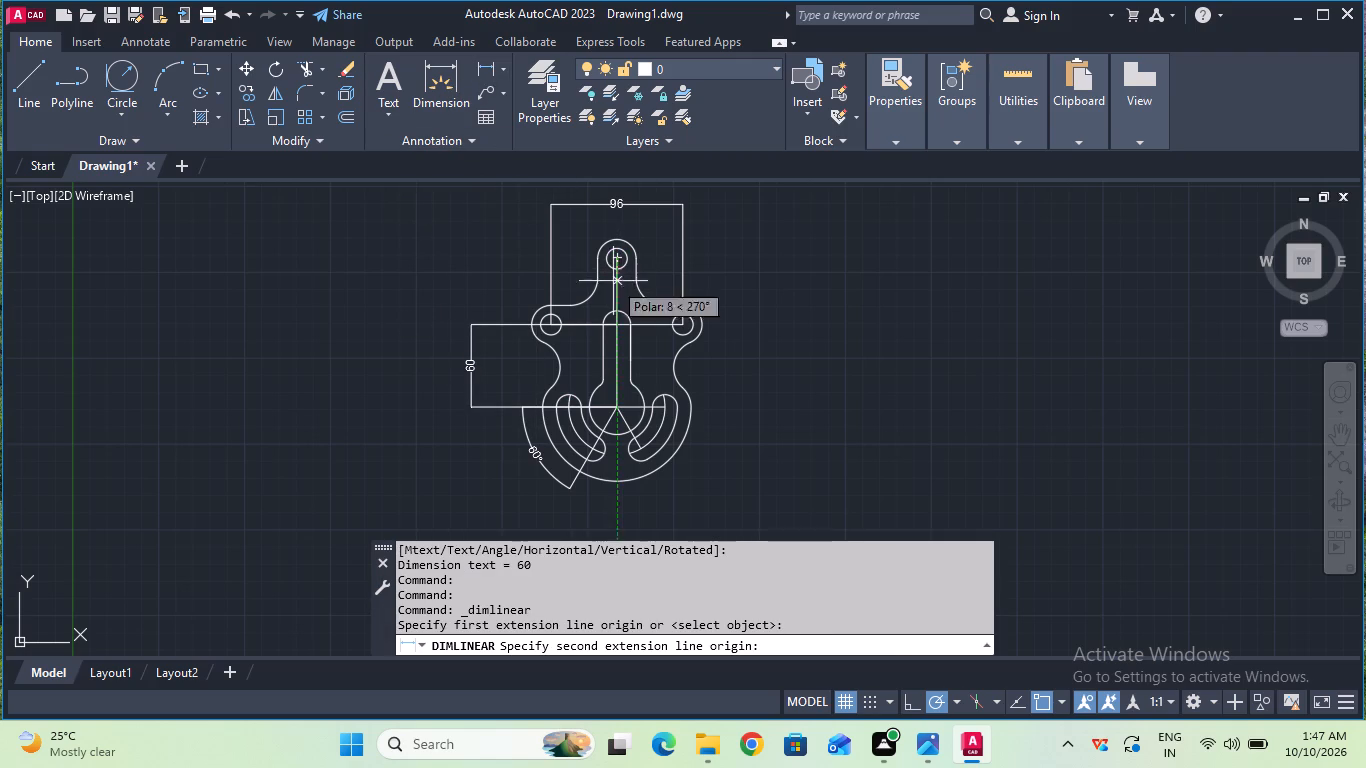
pyautogui.click(616, 319)
pyautogui.click(716, 322)
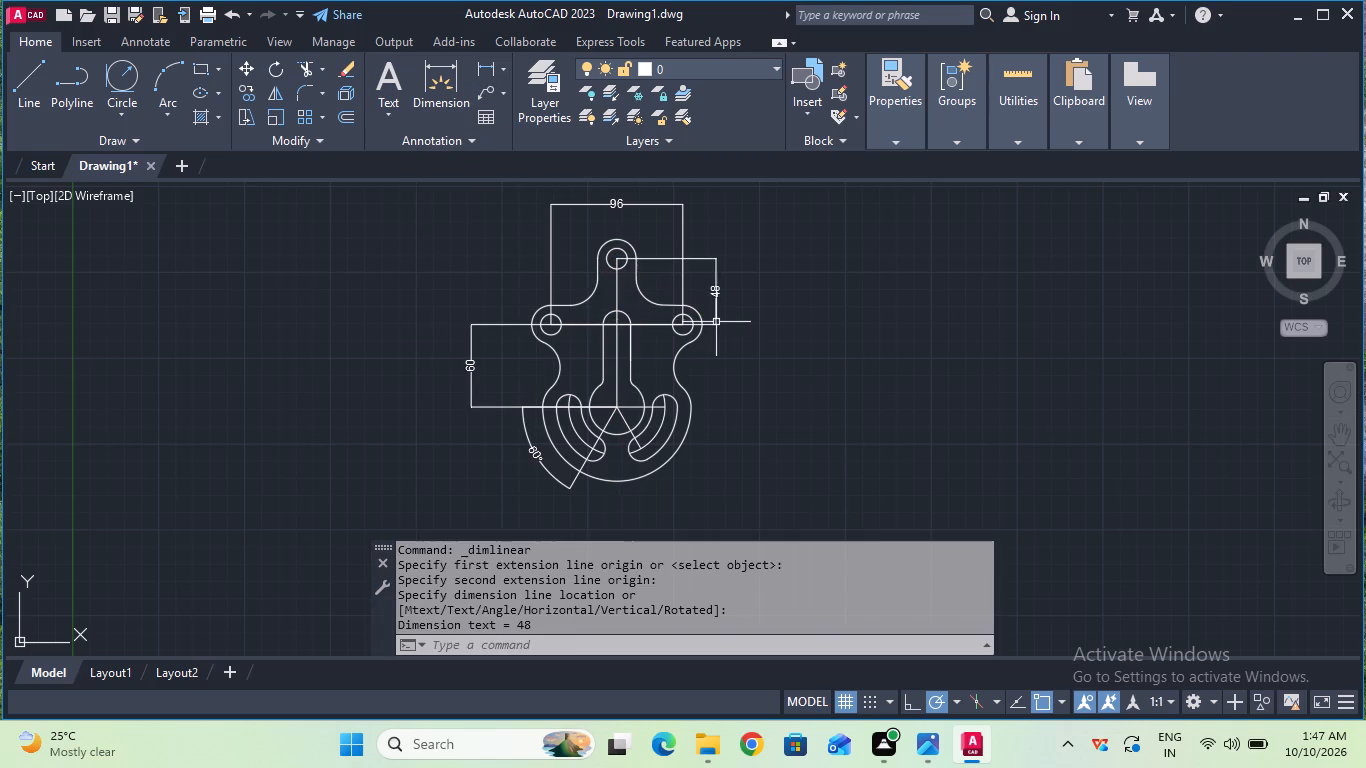
# Add a horizontal linear dimension from the left hole centre to the vertical centre line, placed below the overall hole-spacing dimension.
pyautogui.click(486, 75)
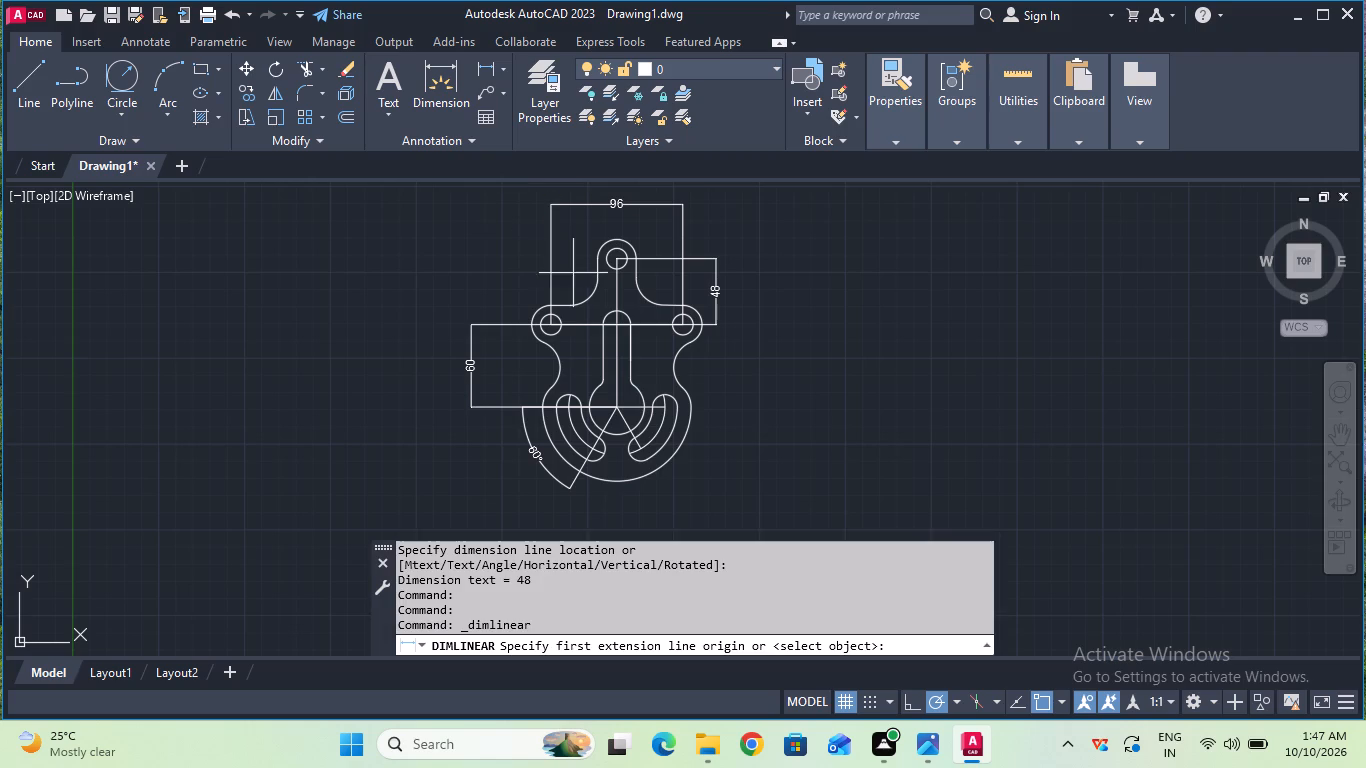
pyautogui.click(551, 326)
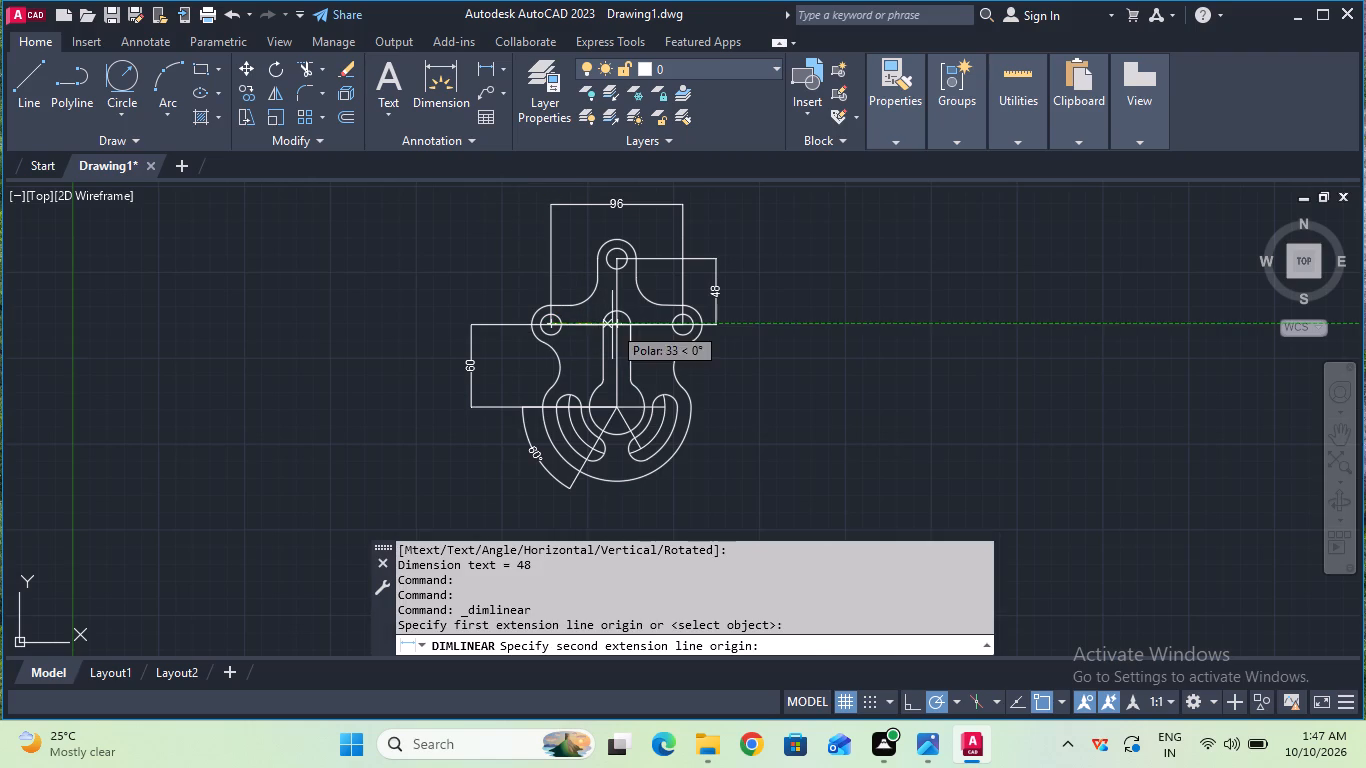
pyautogui.click(612, 325)
pyautogui.click(584, 241)
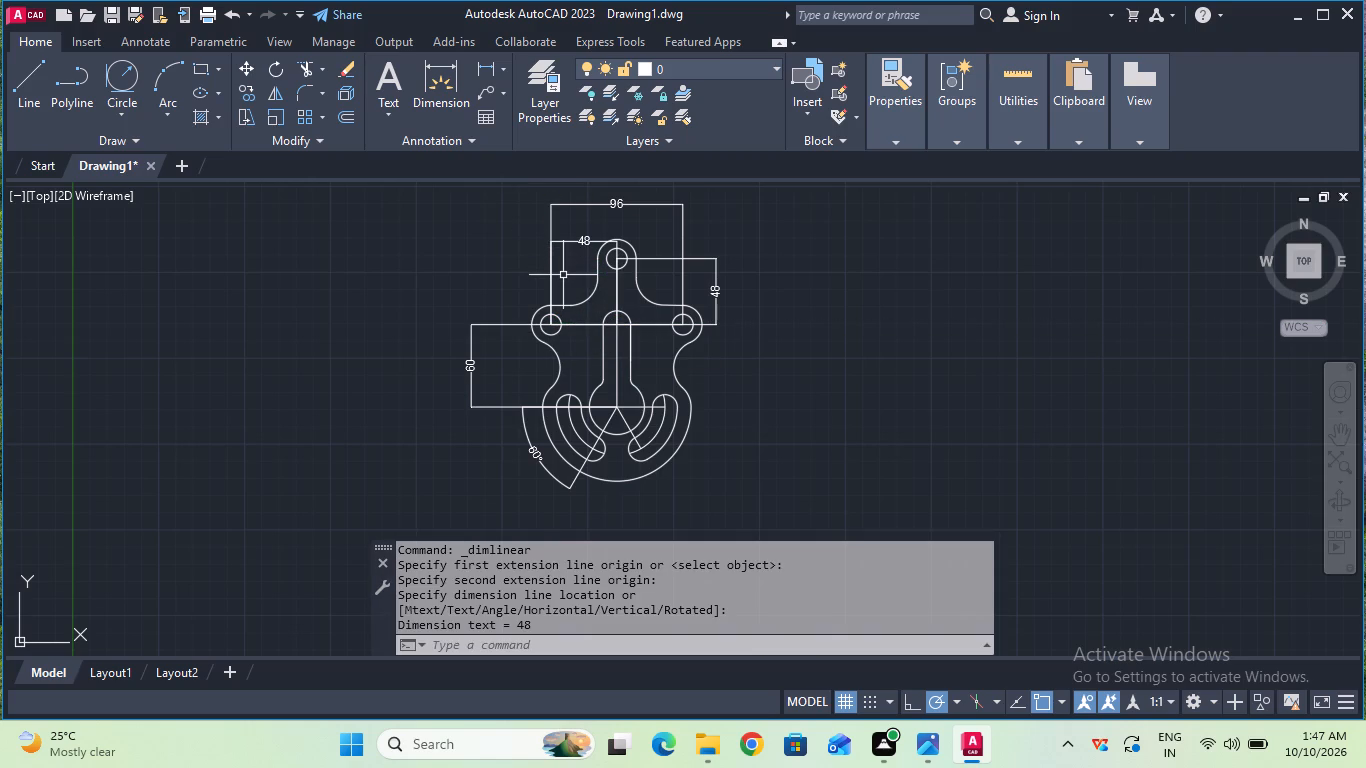
# Add a radius dimension to the concave outline arc joining the top end to the left end, placed outside the outline.
pyautogui.scroll(1, 563, 278)
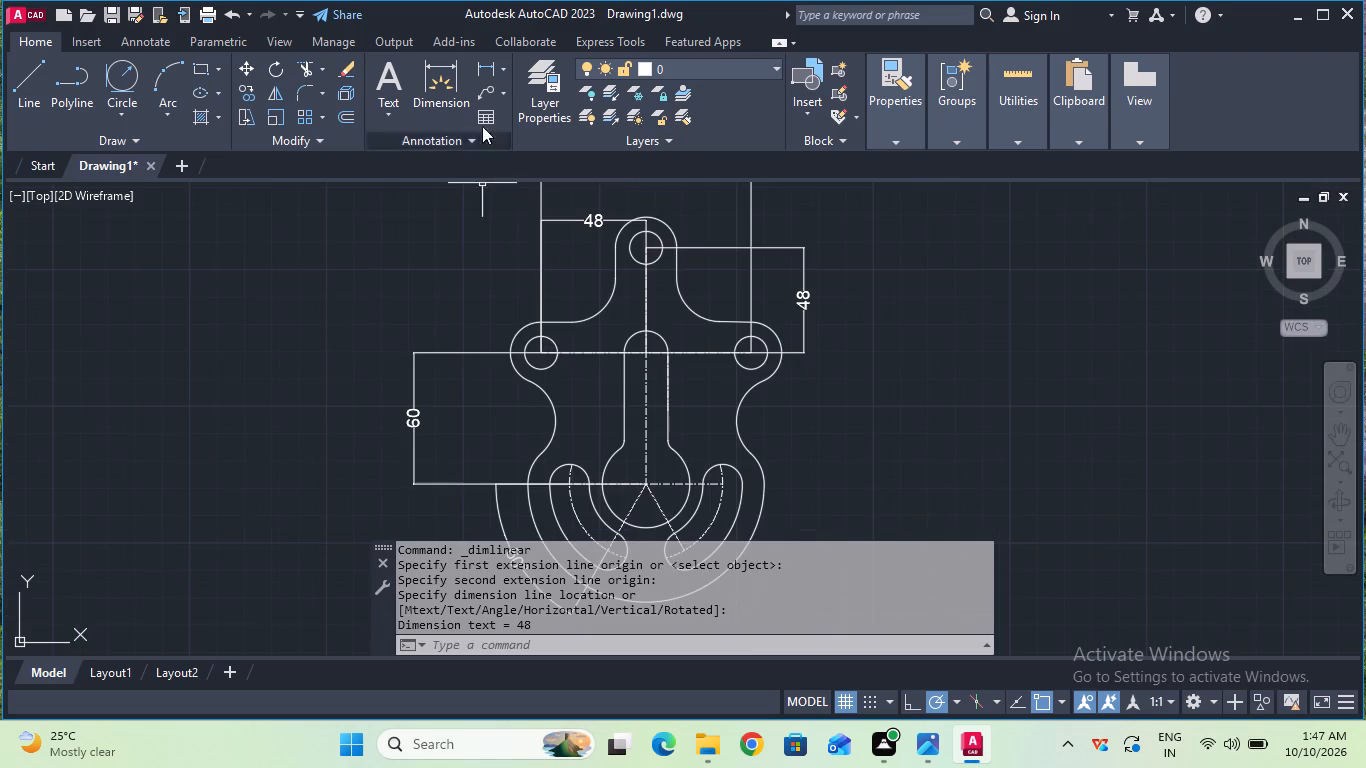
pyautogui.click(495, 69)
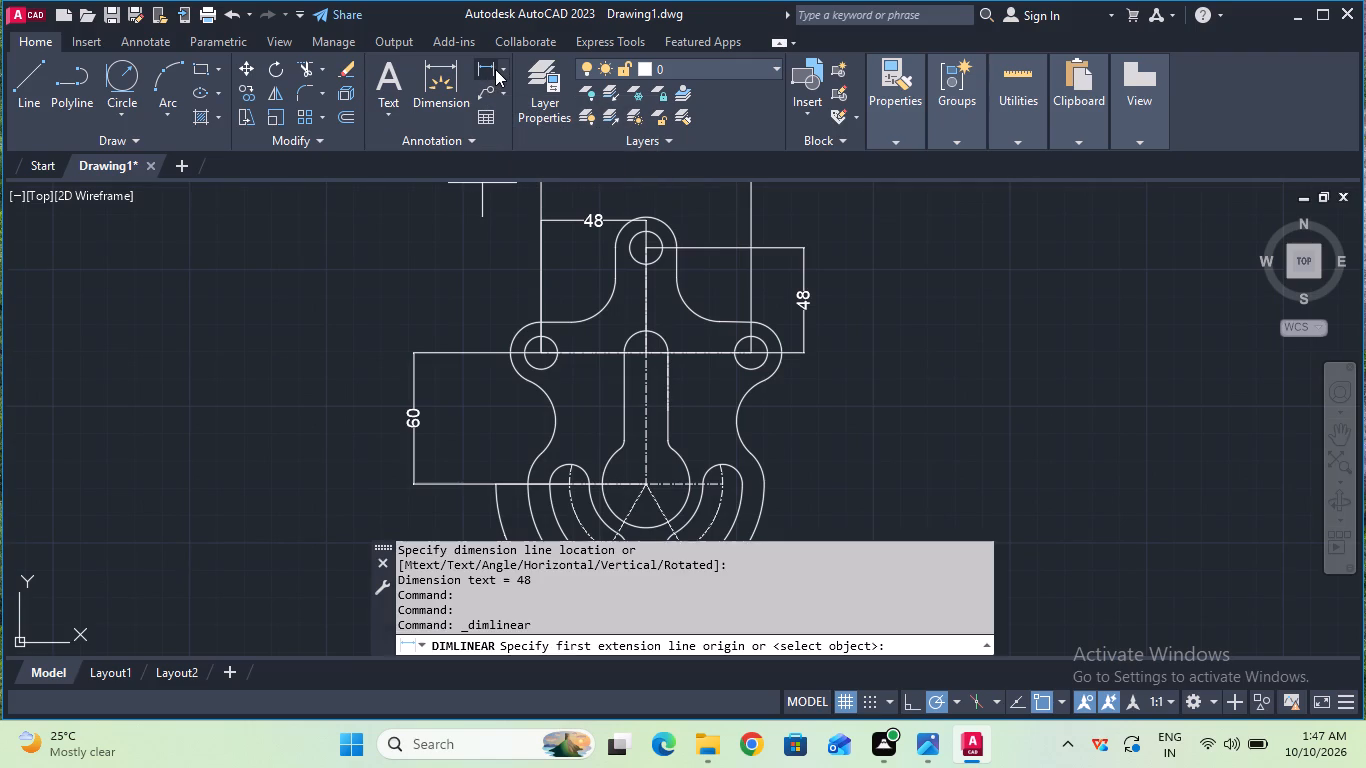
pyautogui.click(498, 68)
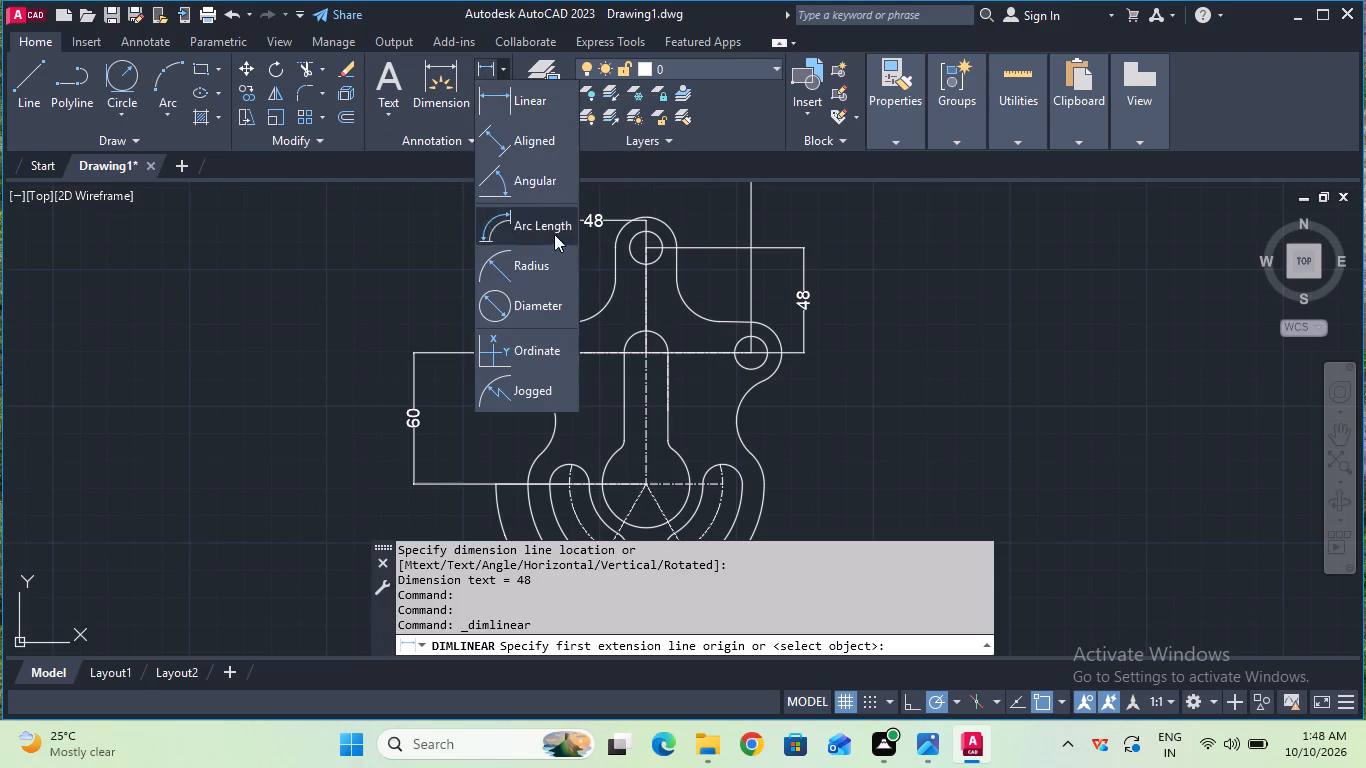
pyautogui.click(553, 277)
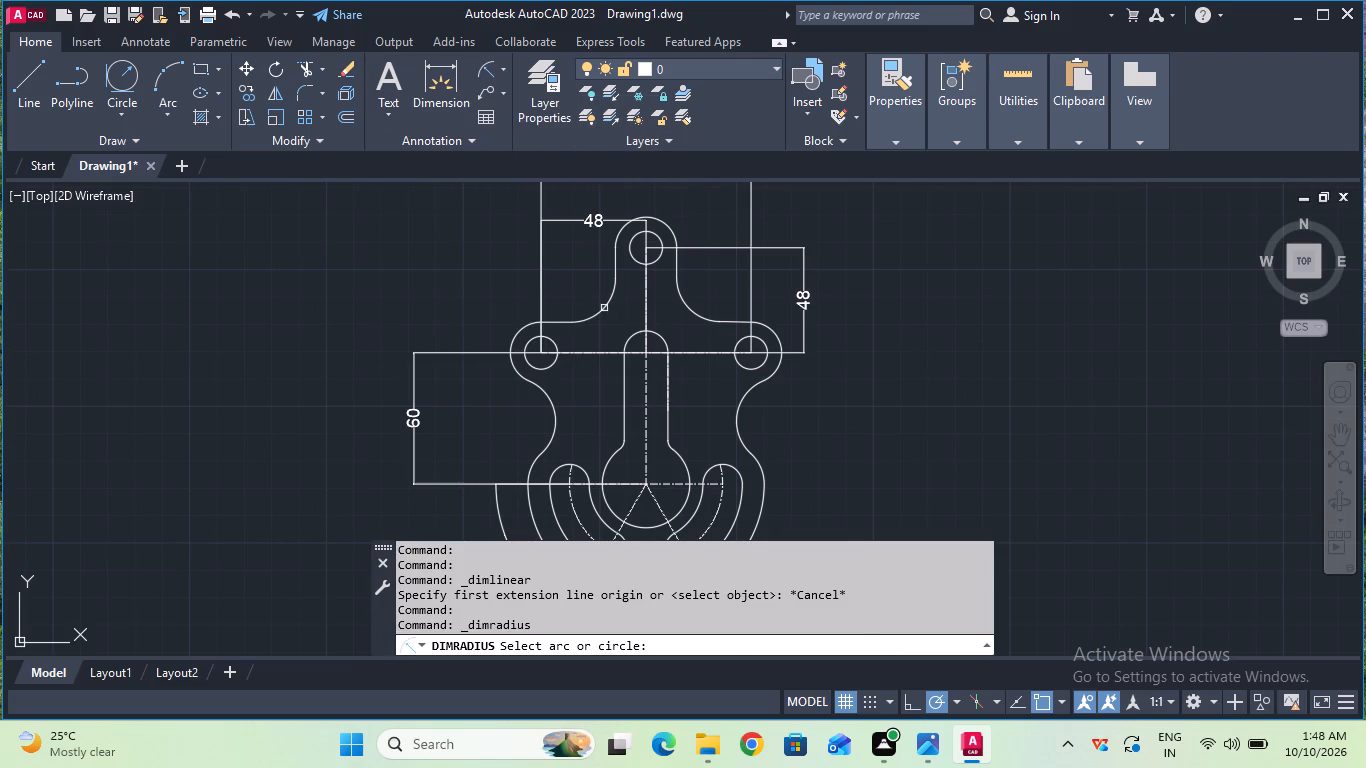
pyautogui.click(604, 308)
pyautogui.click(585, 287)
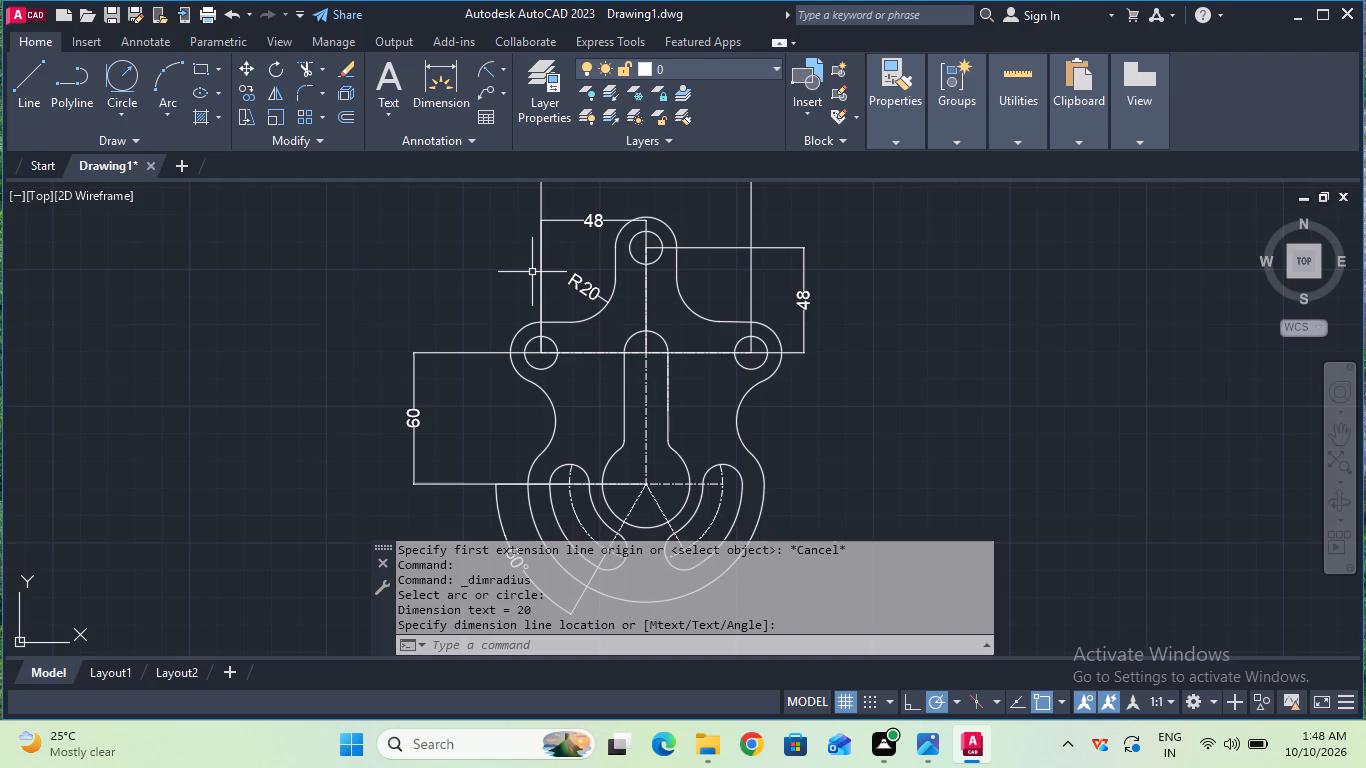
# Add a radius dimension to the outer arc around the left hole, placed outside the outline above and left of it.
pyautogui.click(479, 76)
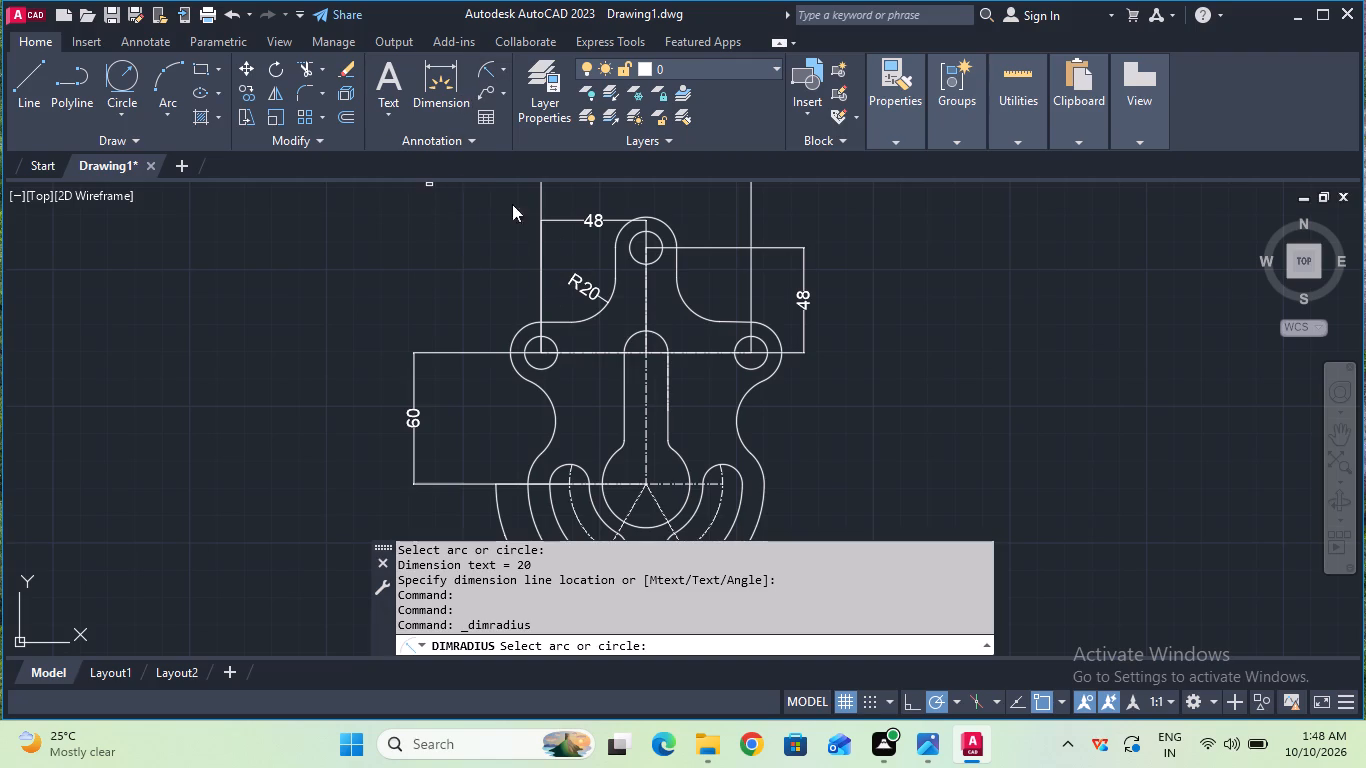
pyautogui.click(515, 335)
pyautogui.click(492, 317)
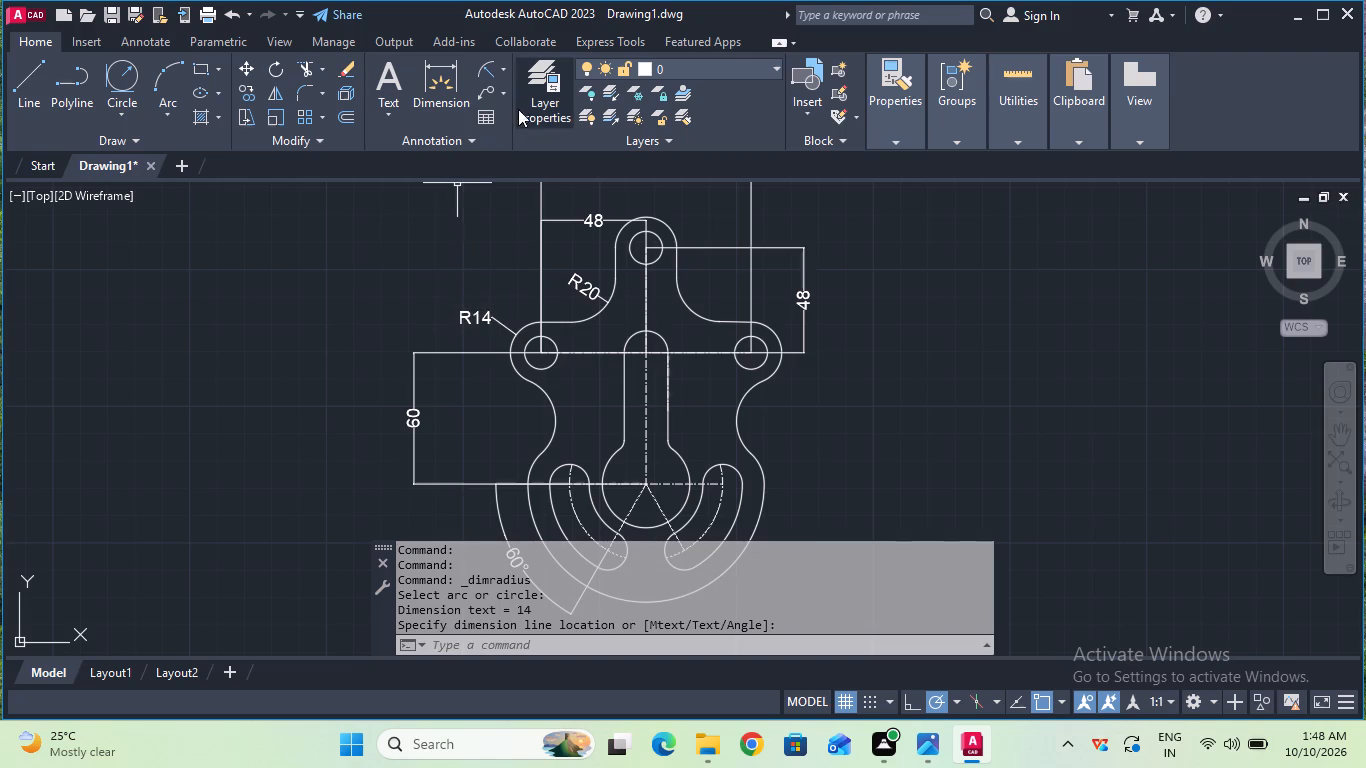
# Add a diameter dimension to the left hole, placed just outside the outline below the left end's radius dimension.
pyautogui.click(508, 77)
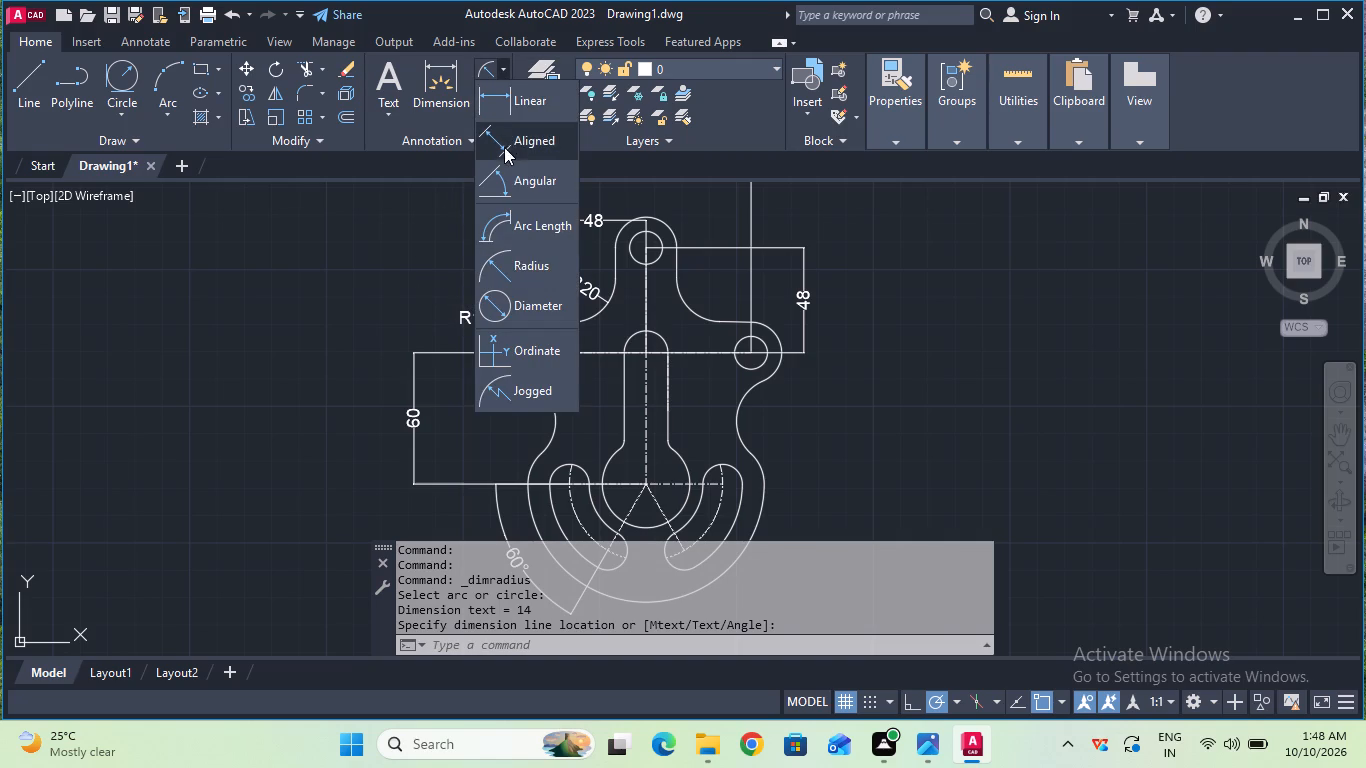
pyautogui.click(523, 299)
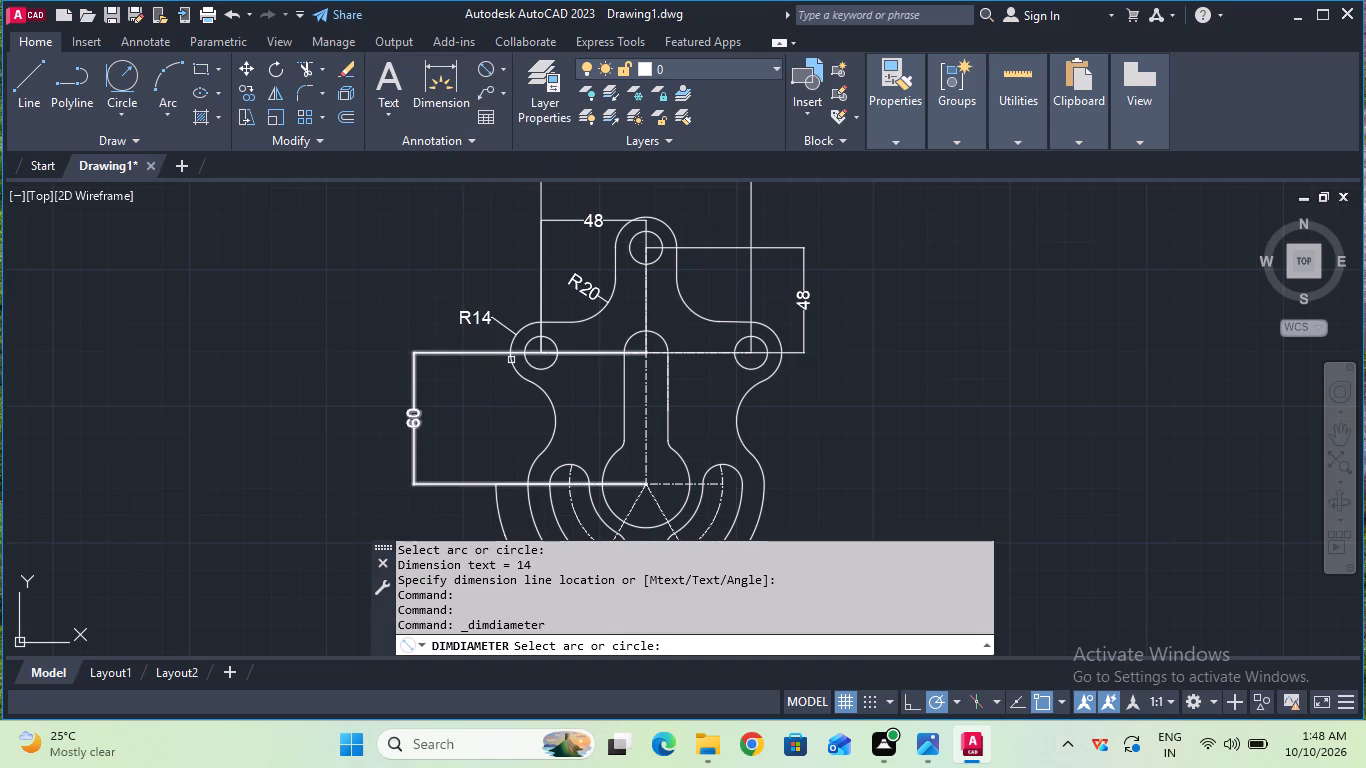
pyautogui.click(527, 359)
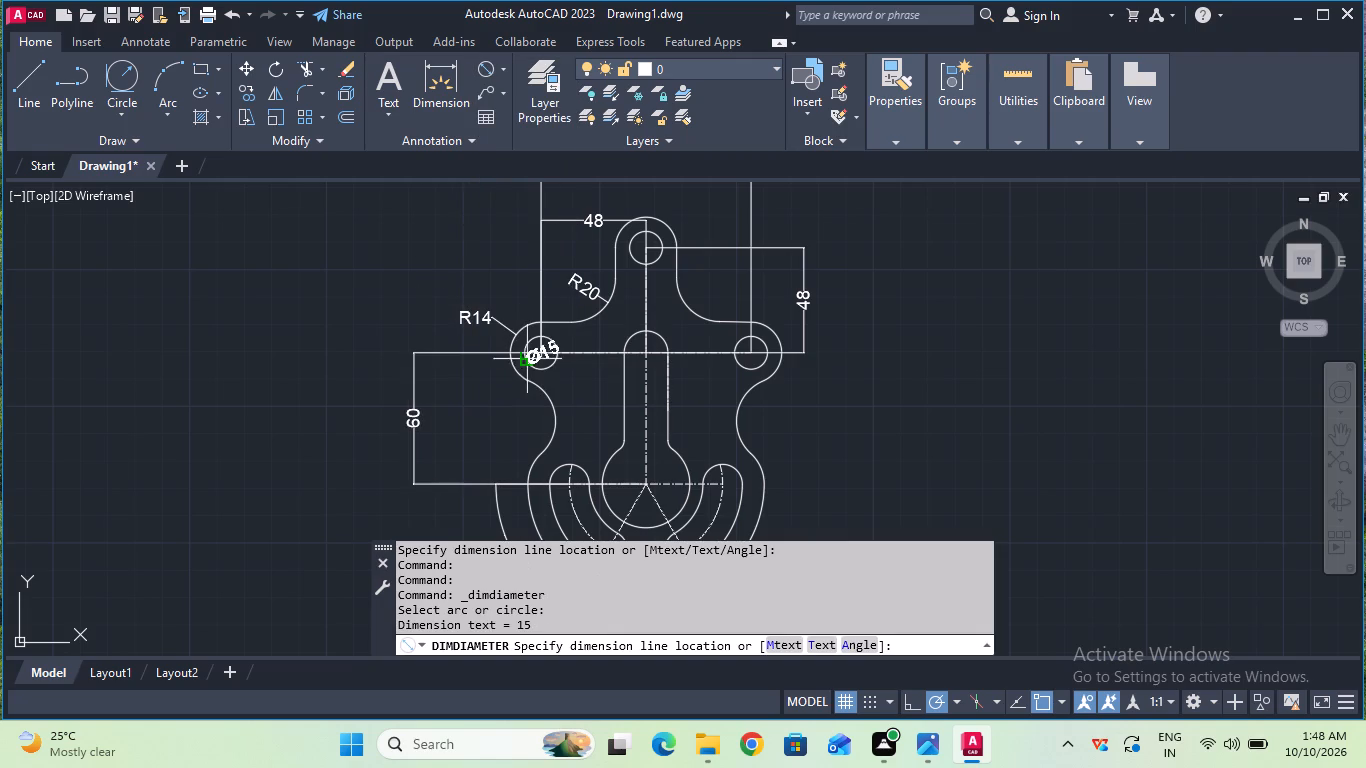
pyautogui.click(500, 368)
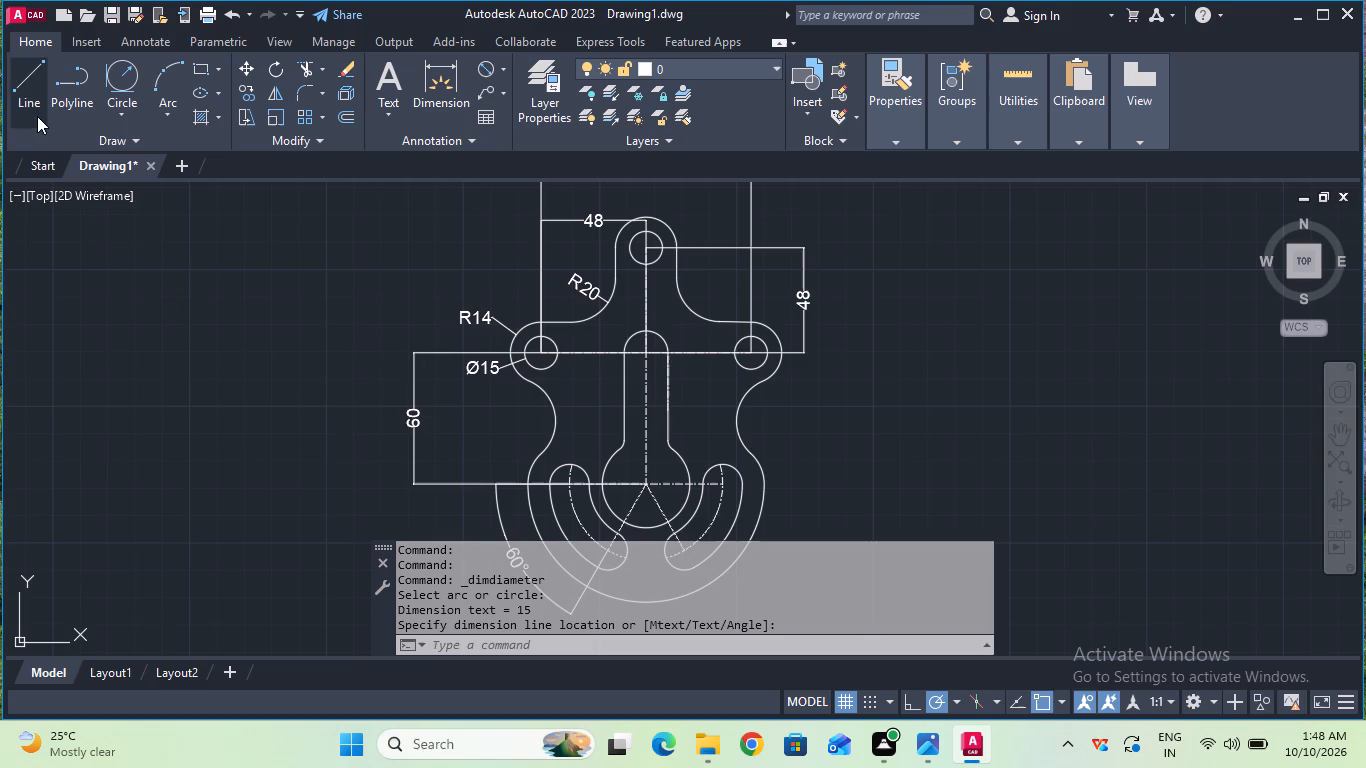
# Add a radius dimension to the left concave outline arc below the left end, placed outside the outline.
pyautogui.click(500, 77)
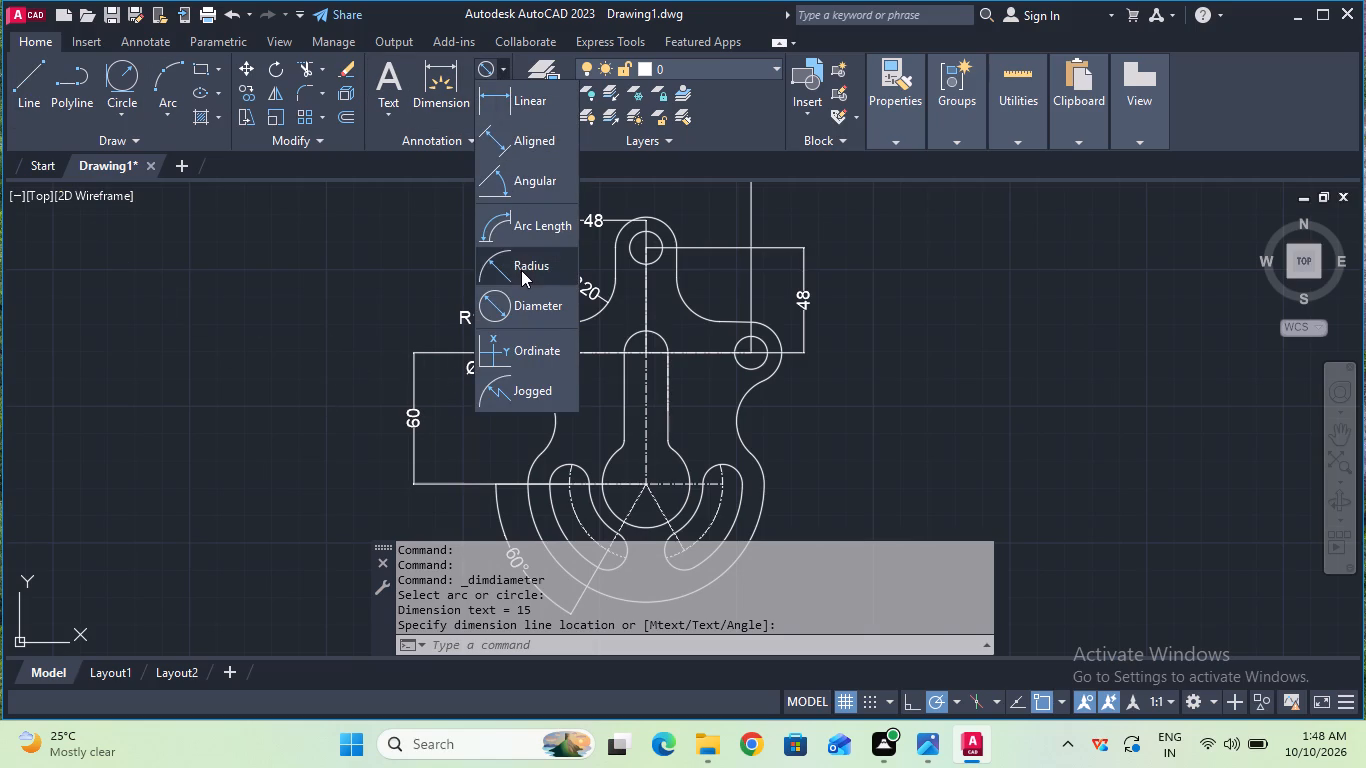
pyautogui.click(521, 271)
pyautogui.click(557, 428)
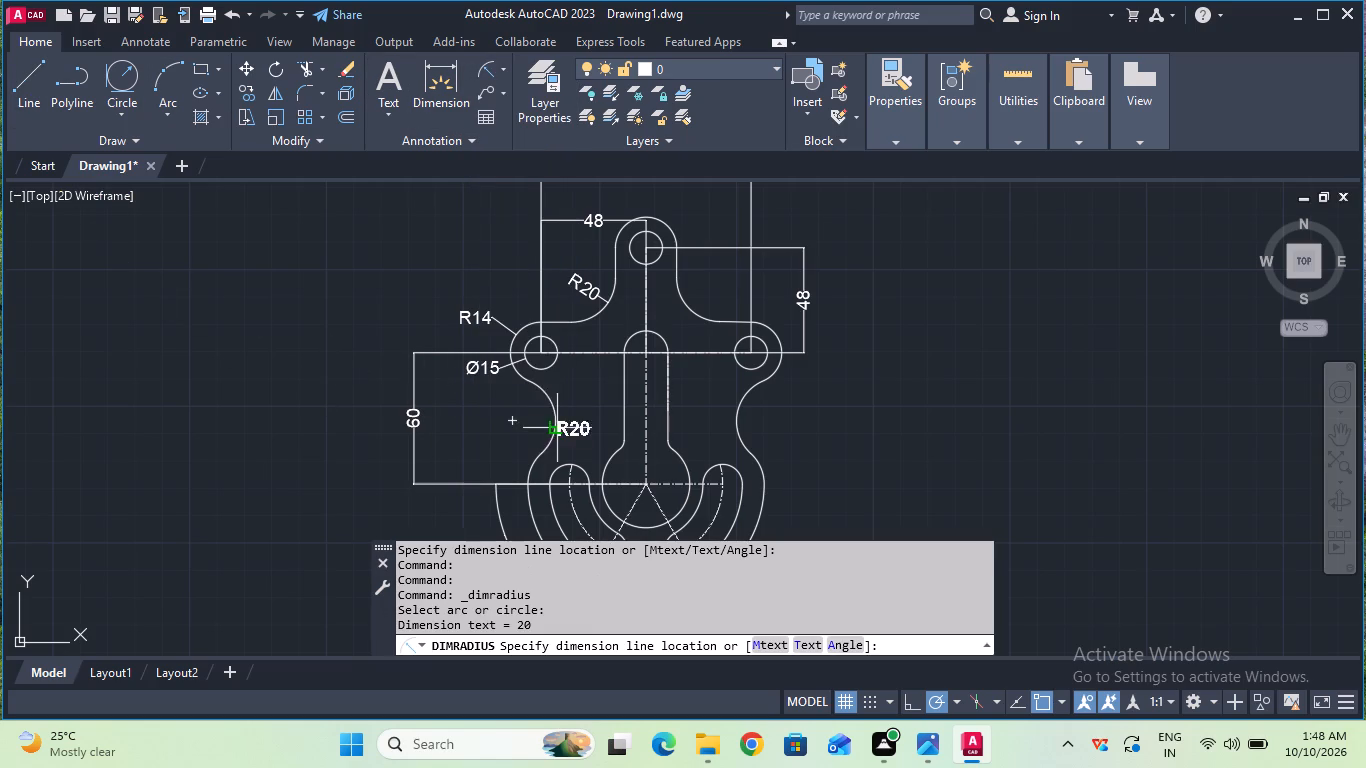
pyautogui.click(515, 432)
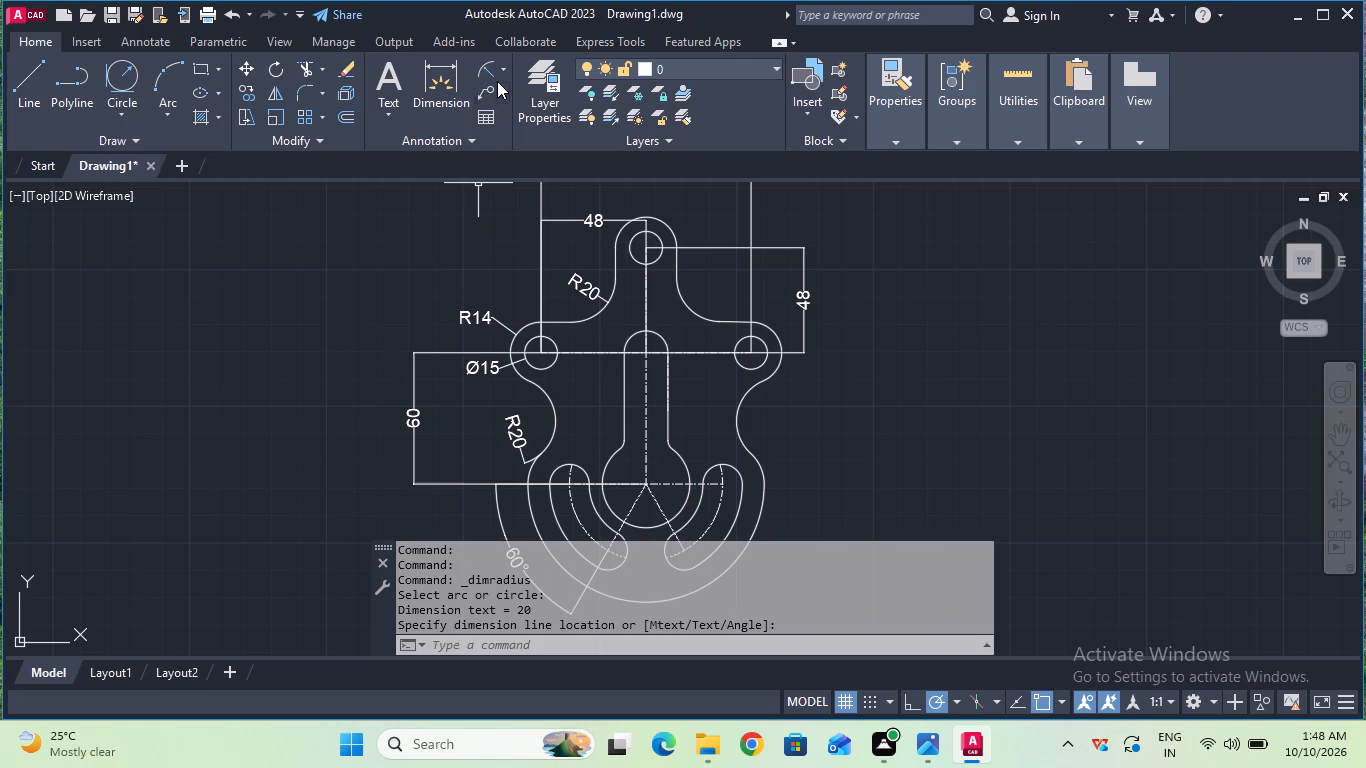
# Add a radius dimension to the right convex outline arc just below the right concave arc, placed outside the outline.
pyautogui.click(490, 68)
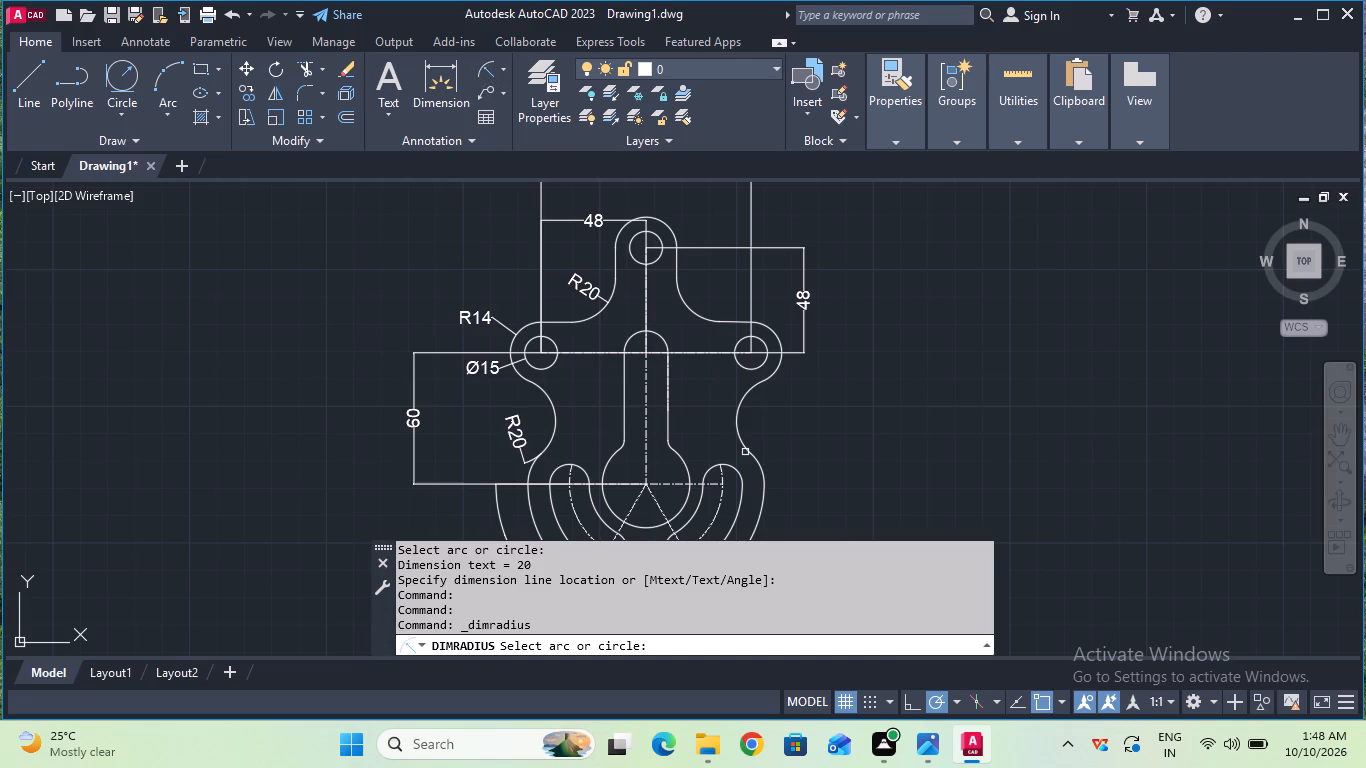
pyautogui.click(755, 456)
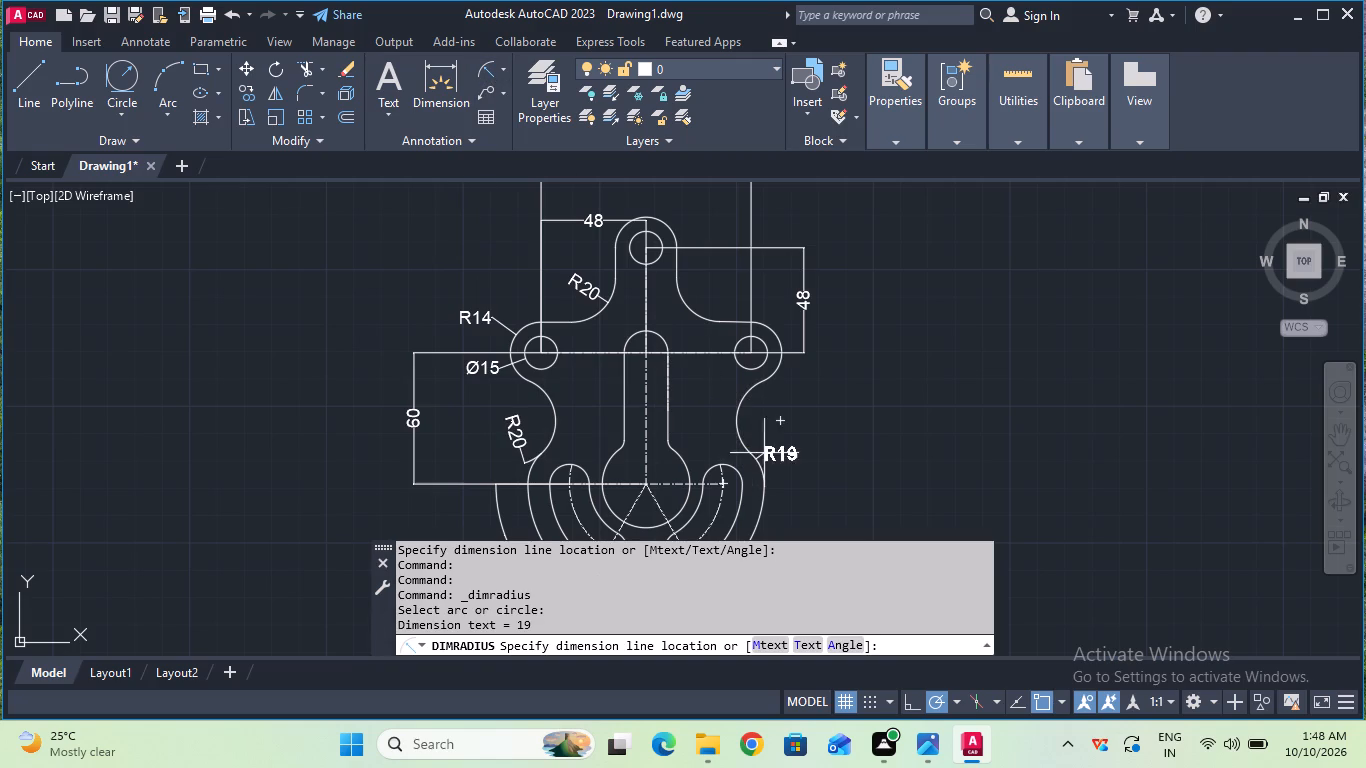
pyautogui.click(771, 448)
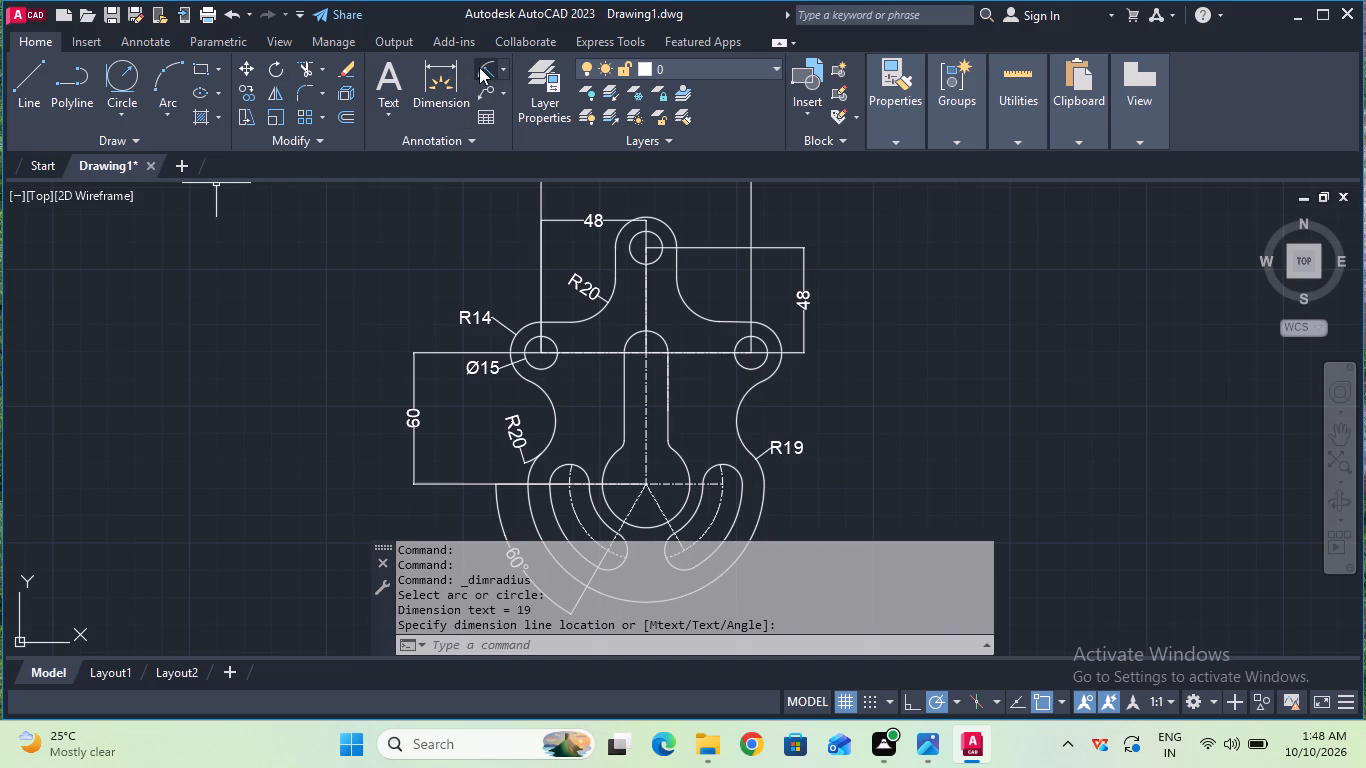
# Add a radius dimension to the left curved slot's centre-line arc, placed left of the 60° angular dimension.
pyautogui.click(479, 67)
pyautogui.moveTo(292, 325); pyautogui.dragTo(211, 116, button='middle')
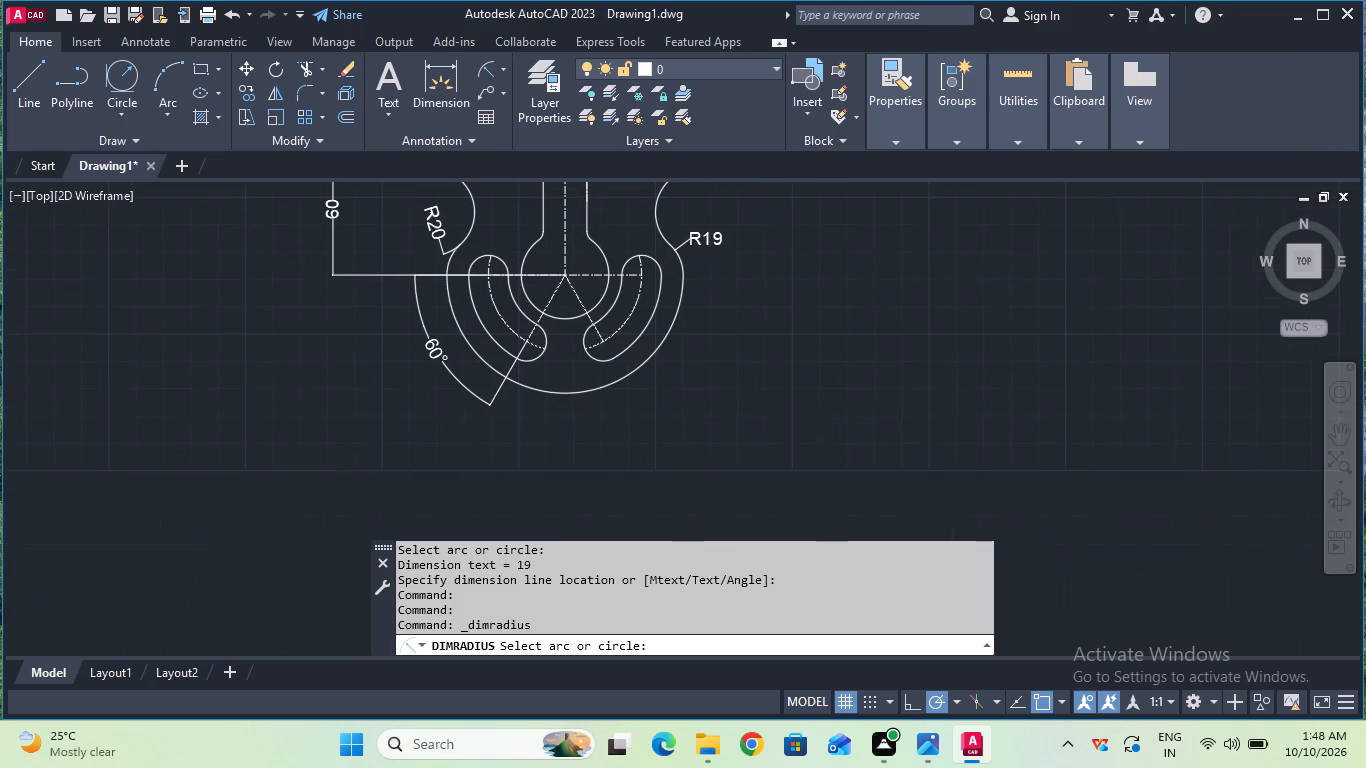
pyautogui.click(494, 306)
pyautogui.click(397, 331)
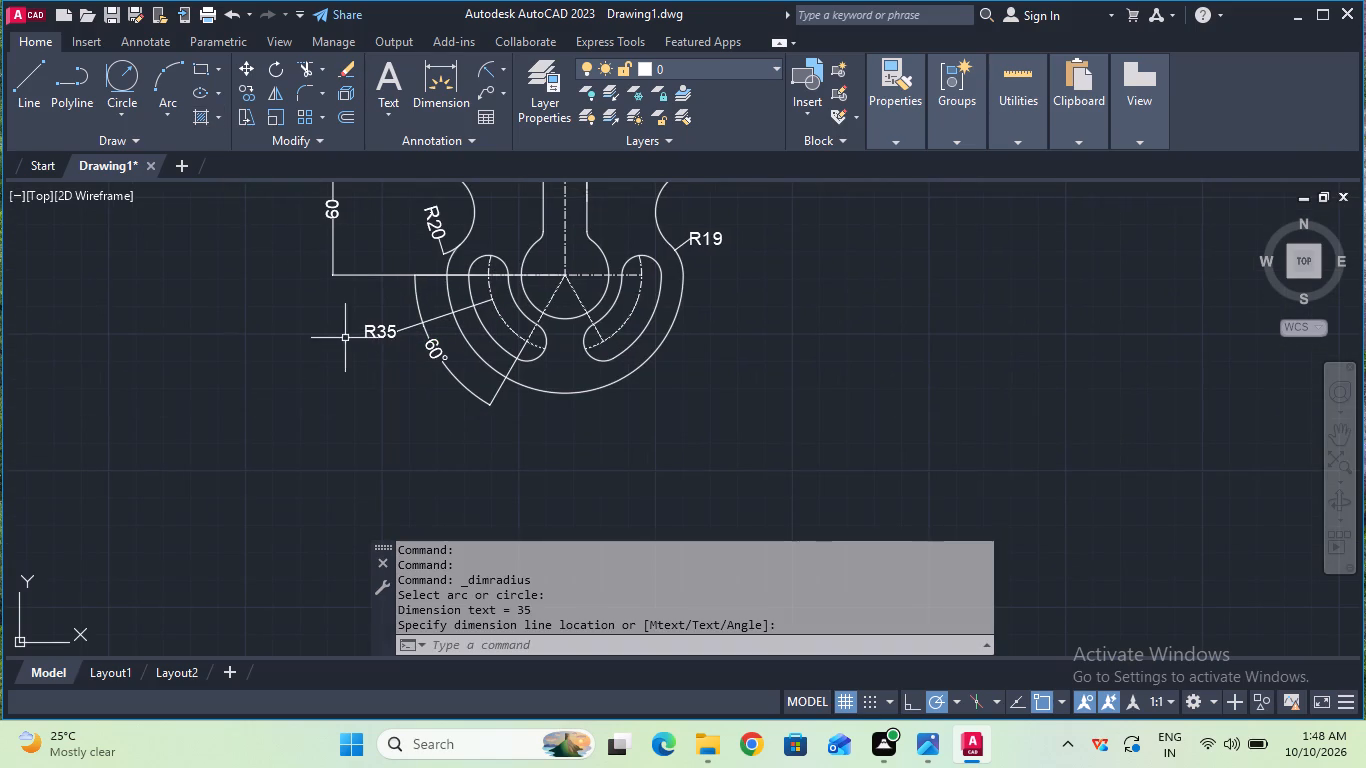
# Add a radius dimension to the small fillet on the left side of the keyhole slot's neck, placed beside it.
pyautogui.click(482, 68)
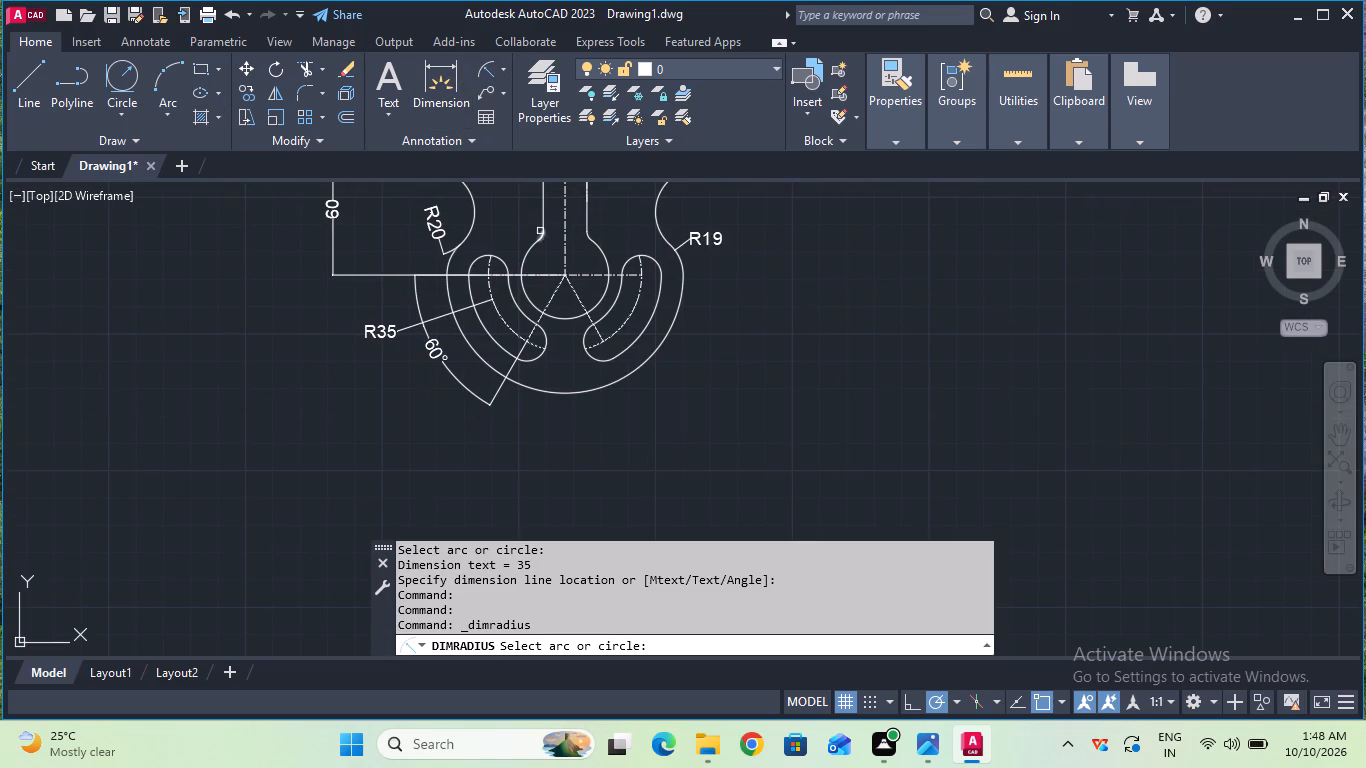
pyautogui.click(541, 231)
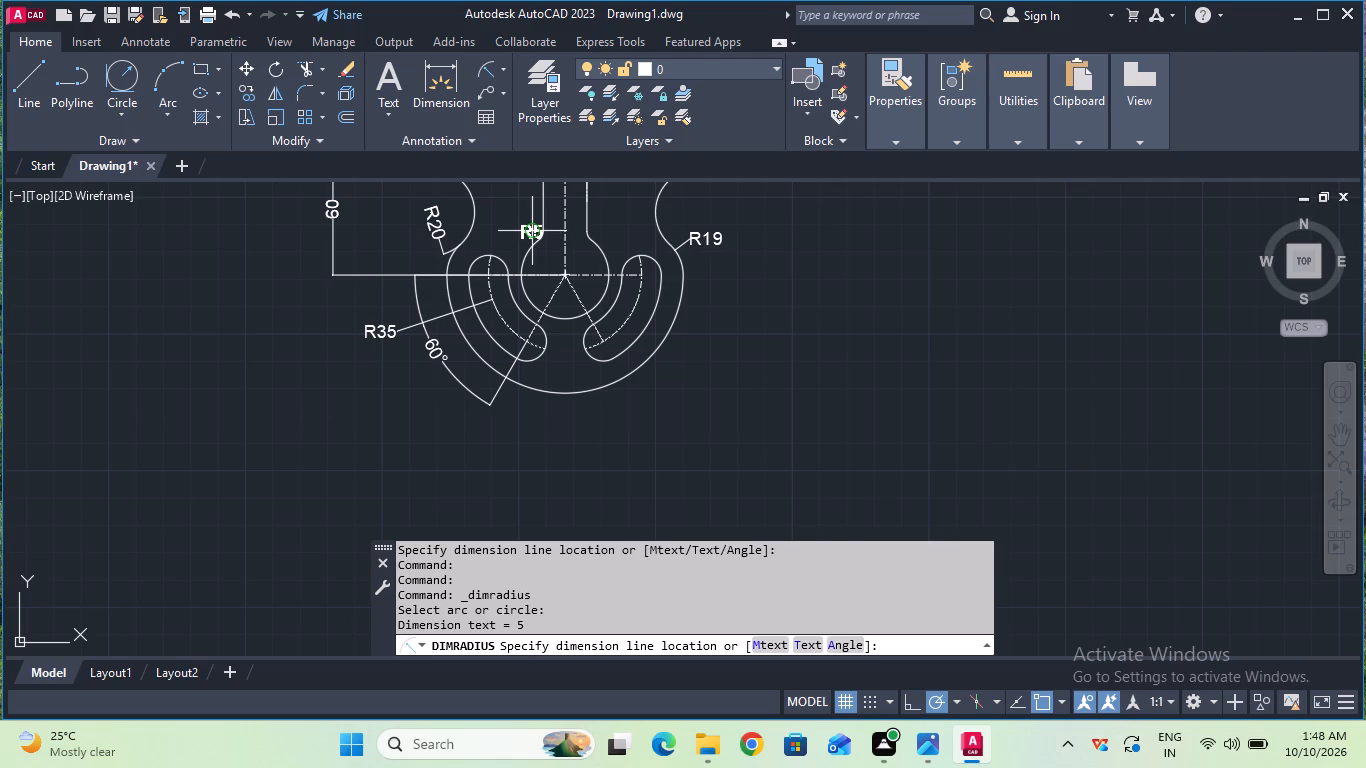
pyautogui.click(528, 229)
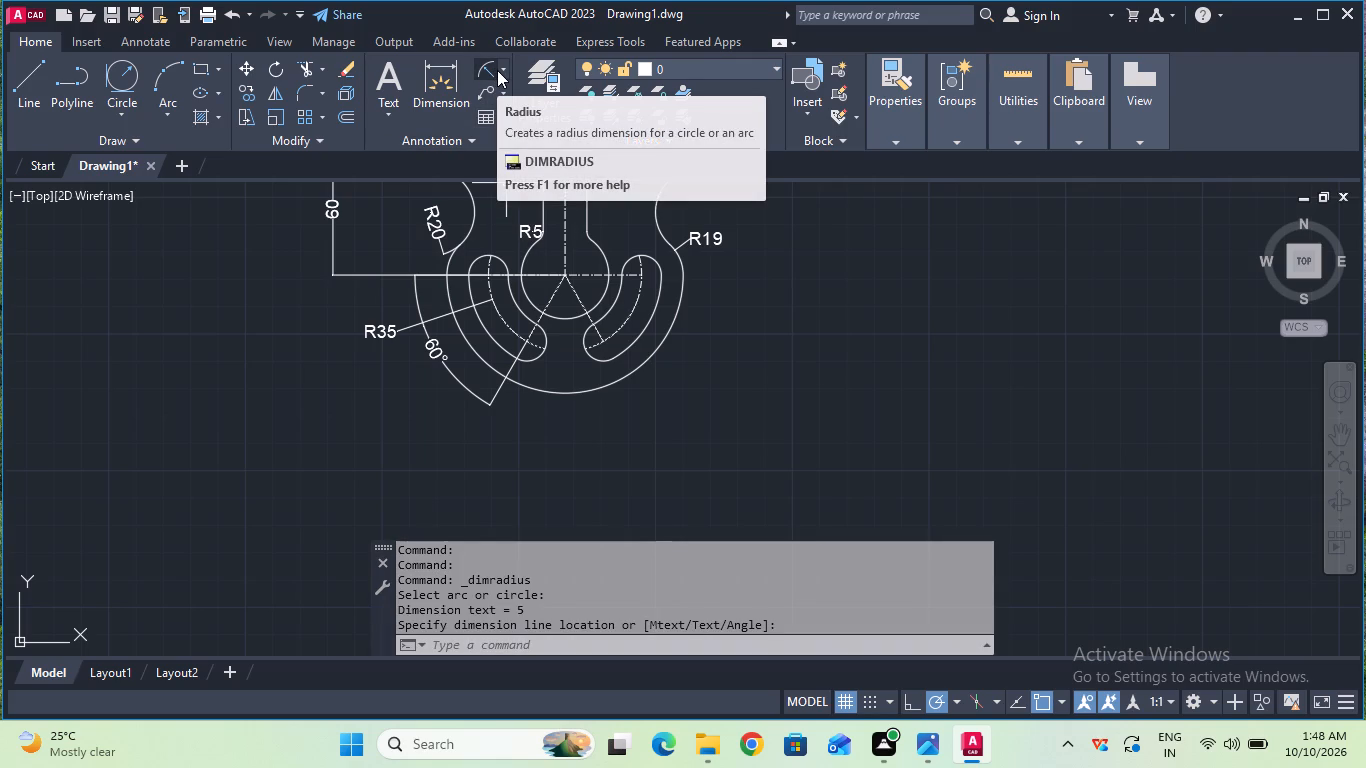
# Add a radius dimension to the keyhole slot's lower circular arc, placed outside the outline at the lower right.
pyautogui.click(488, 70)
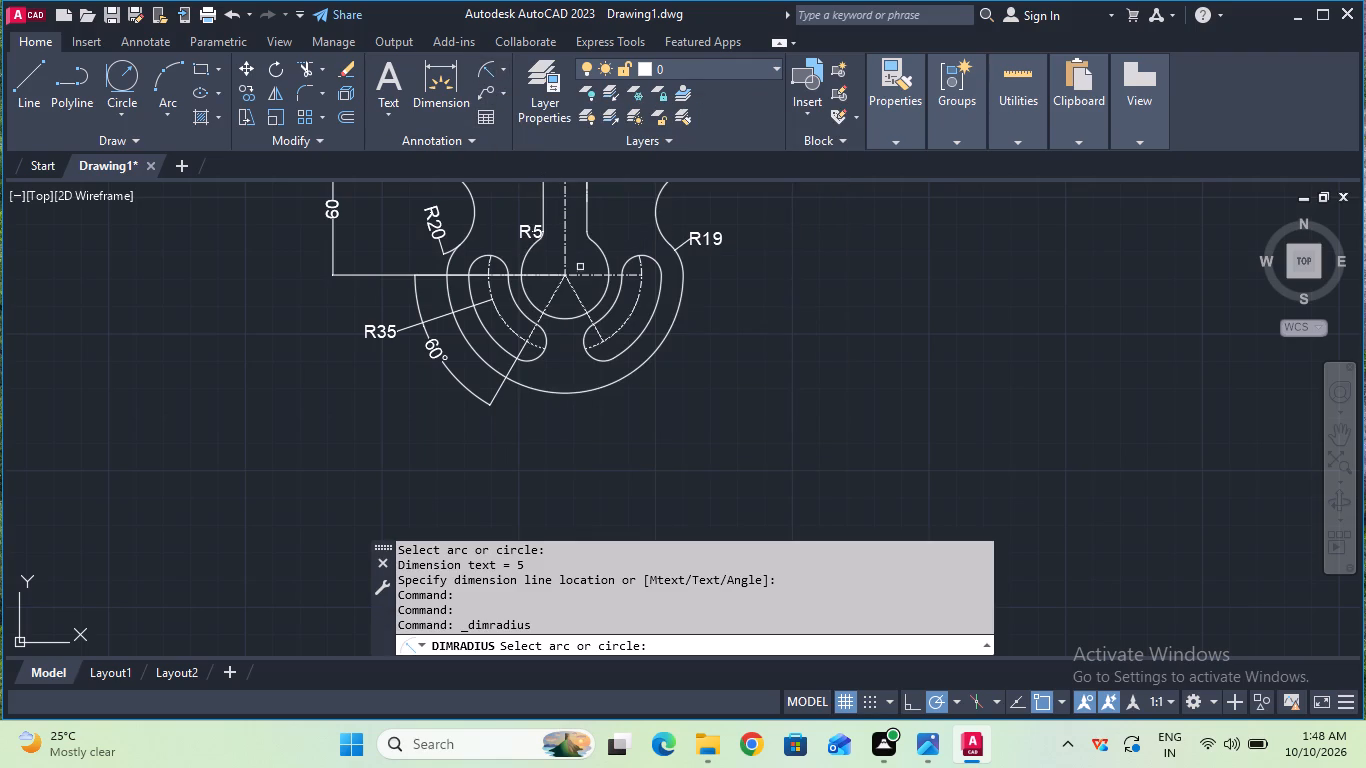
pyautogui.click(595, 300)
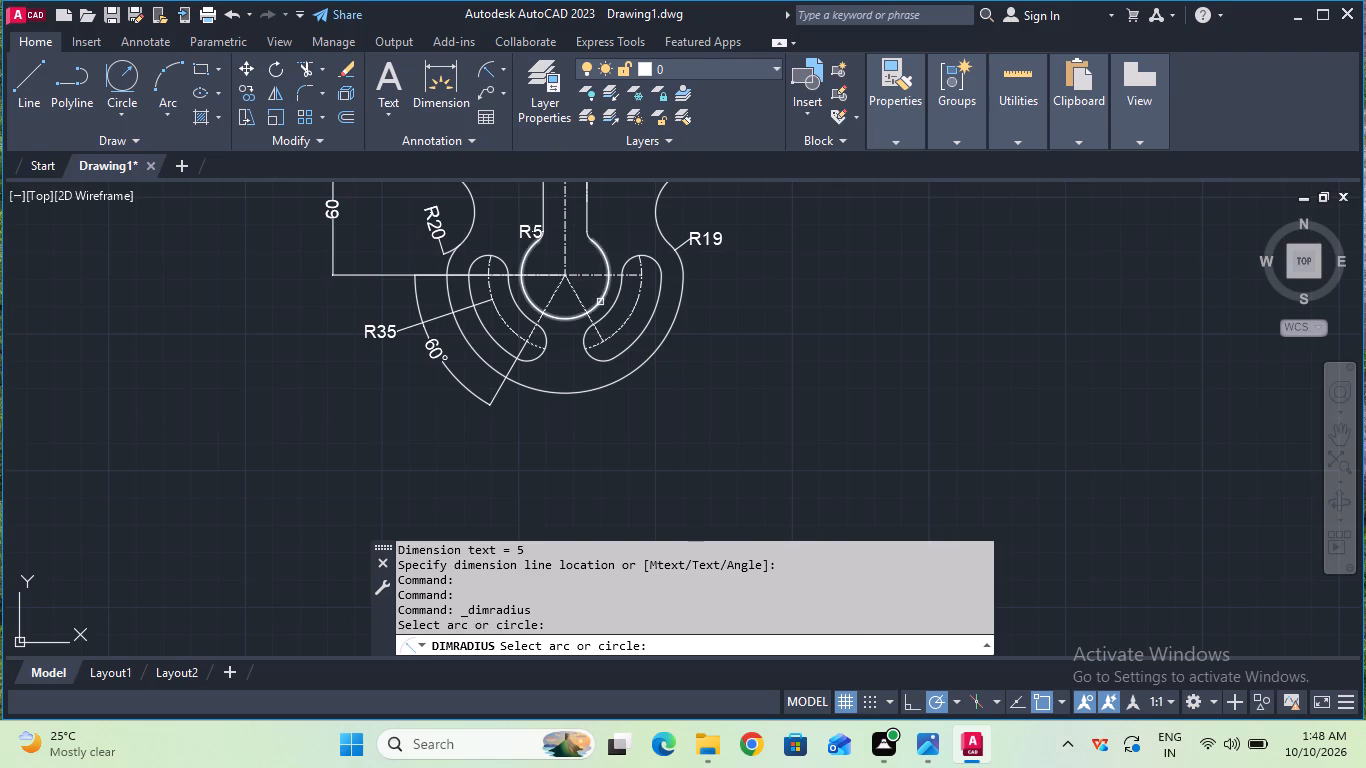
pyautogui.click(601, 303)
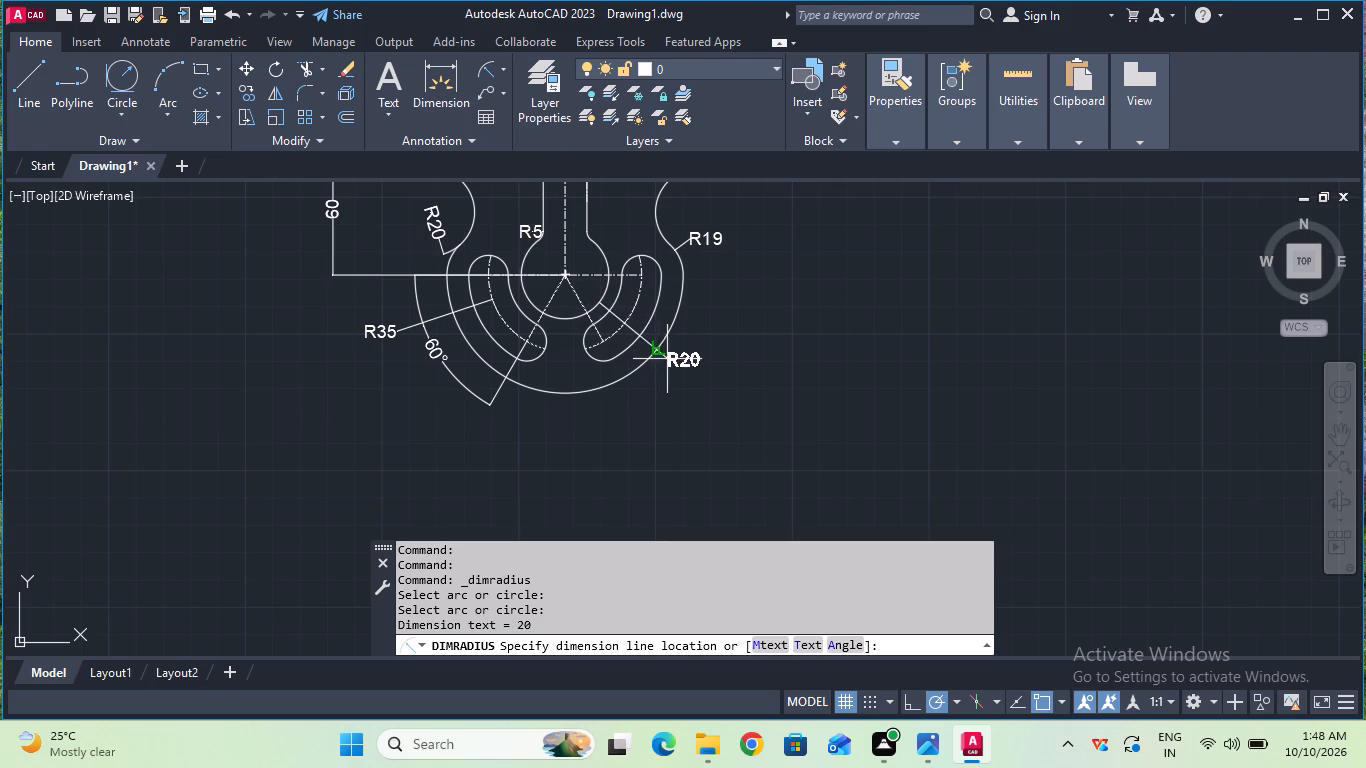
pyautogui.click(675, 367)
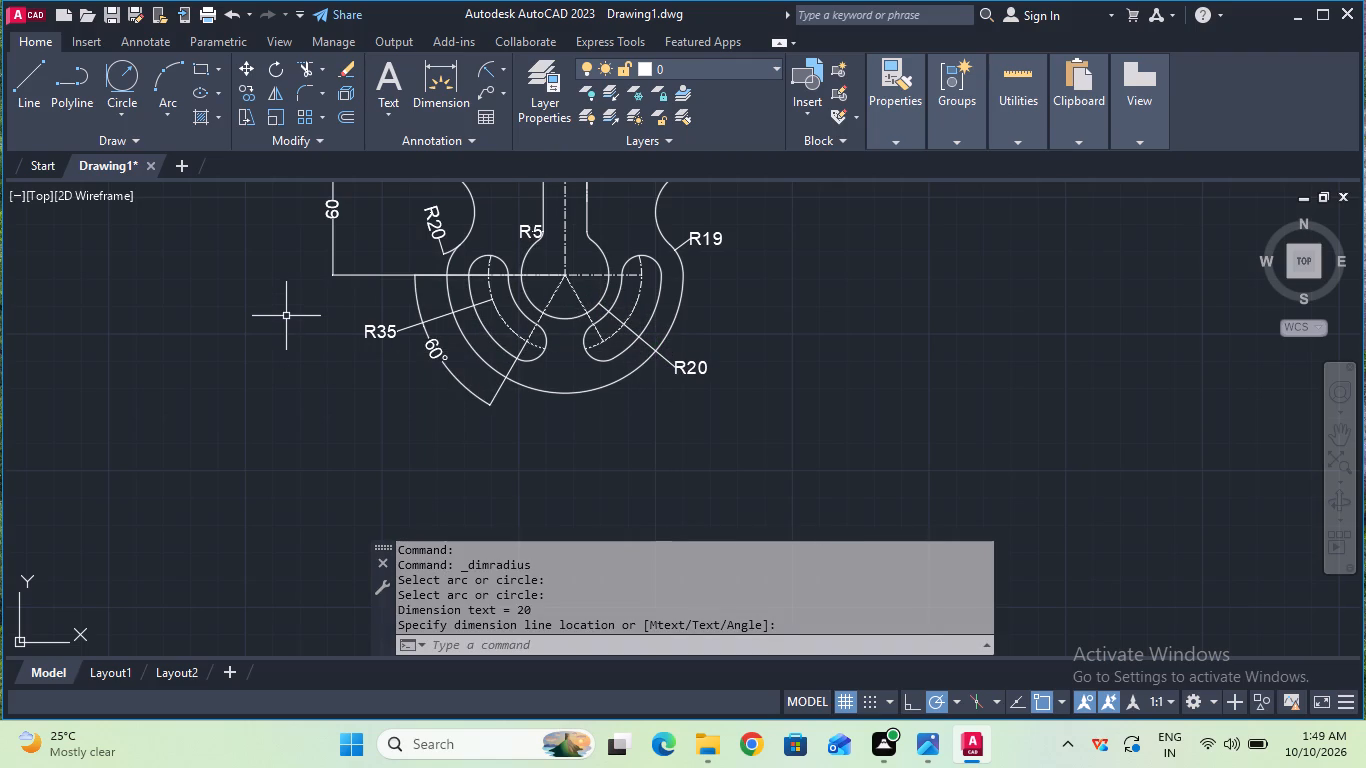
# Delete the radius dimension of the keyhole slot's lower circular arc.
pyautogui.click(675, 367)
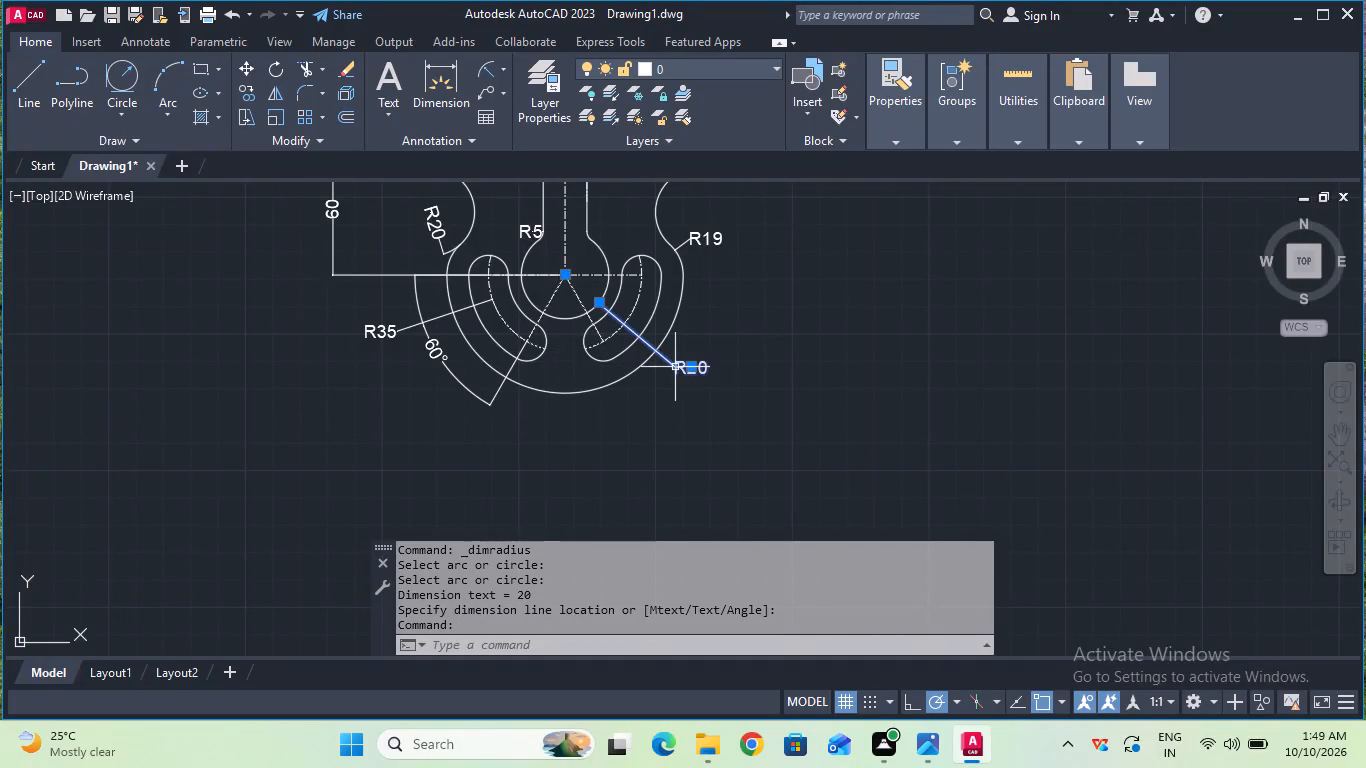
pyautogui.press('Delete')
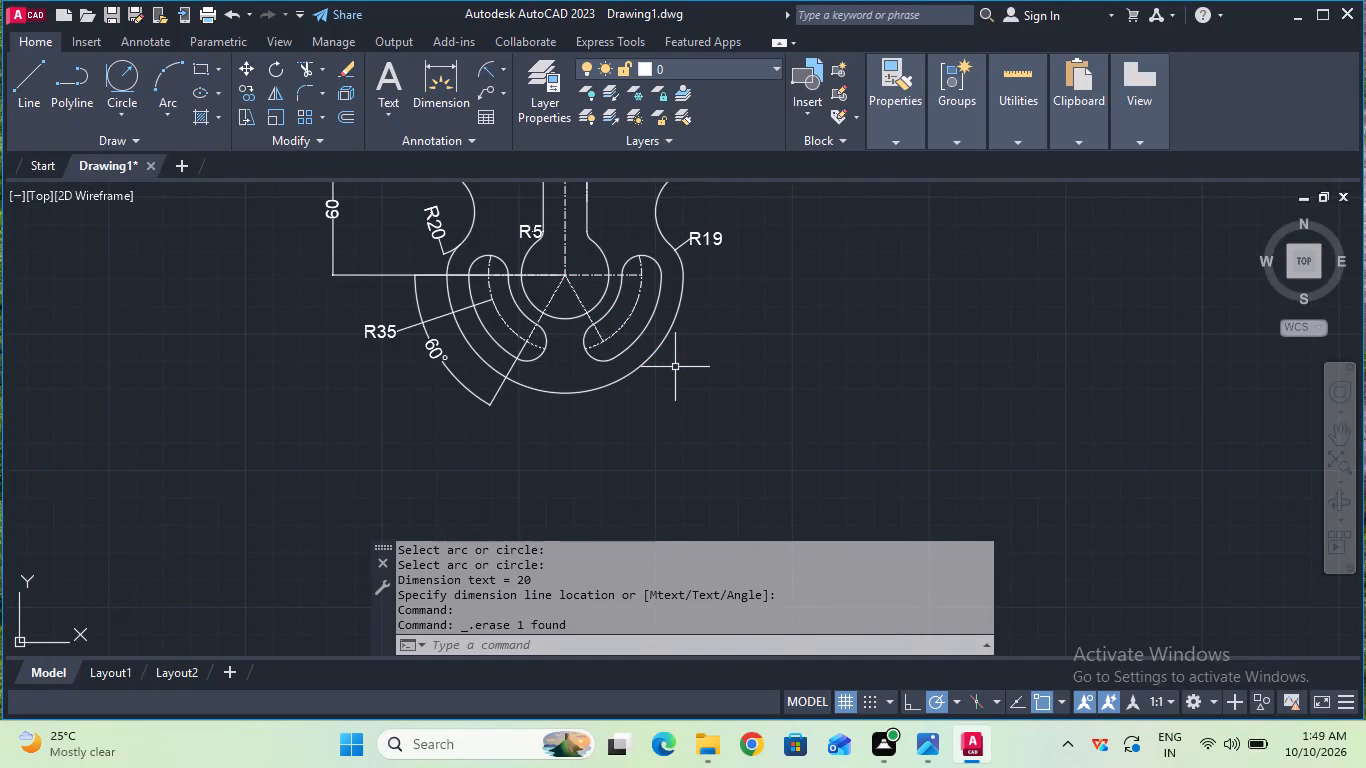
# Add a radius dimension to the left curved slot's upper end arc, placed above the slot centre-line radius dimension.
pyautogui.click(486, 58)
pyautogui.click(482, 256)
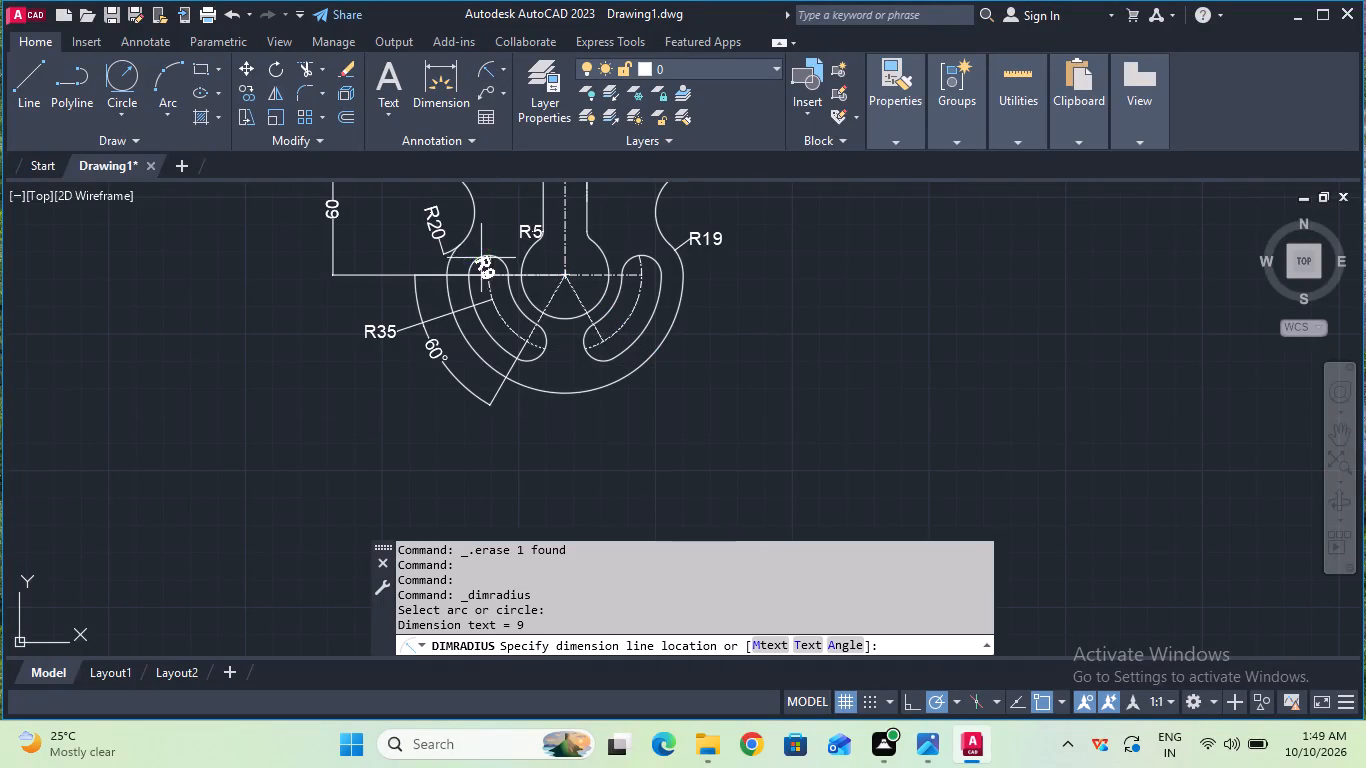
pyautogui.click(396, 306)
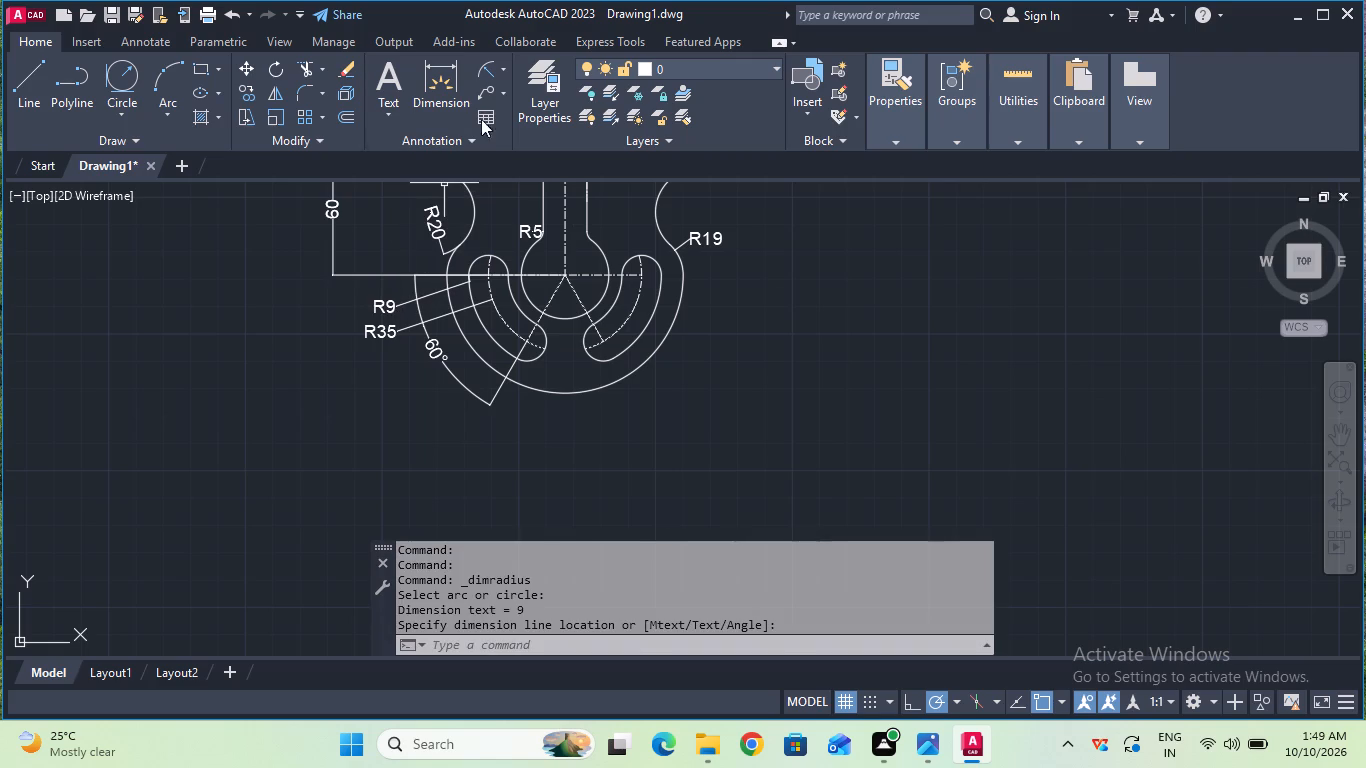
# Add a diameter dimension to the keyhole slot's lower circular arc, placed outside the outline on the right.
pyautogui.click(507, 64)
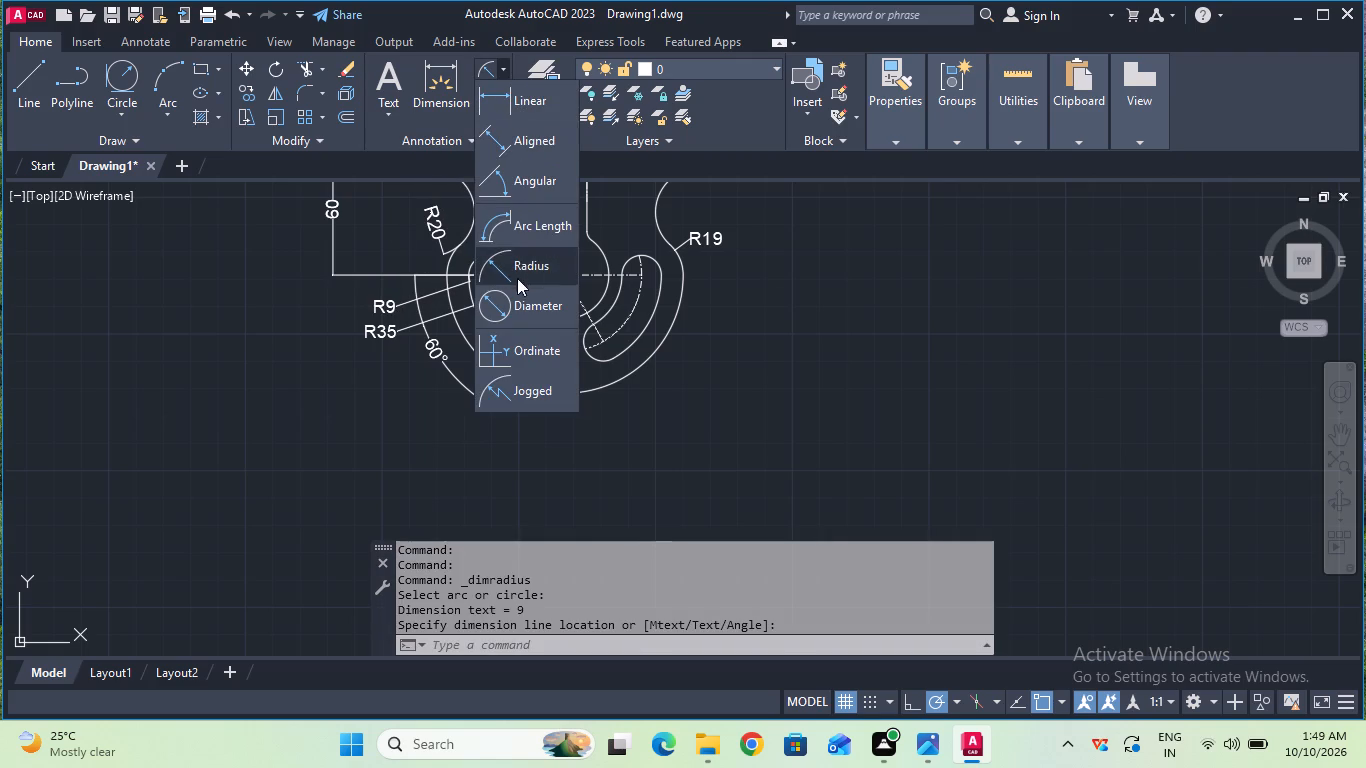
pyautogui.click(517, 296)
pyautogui.click(602, 251)
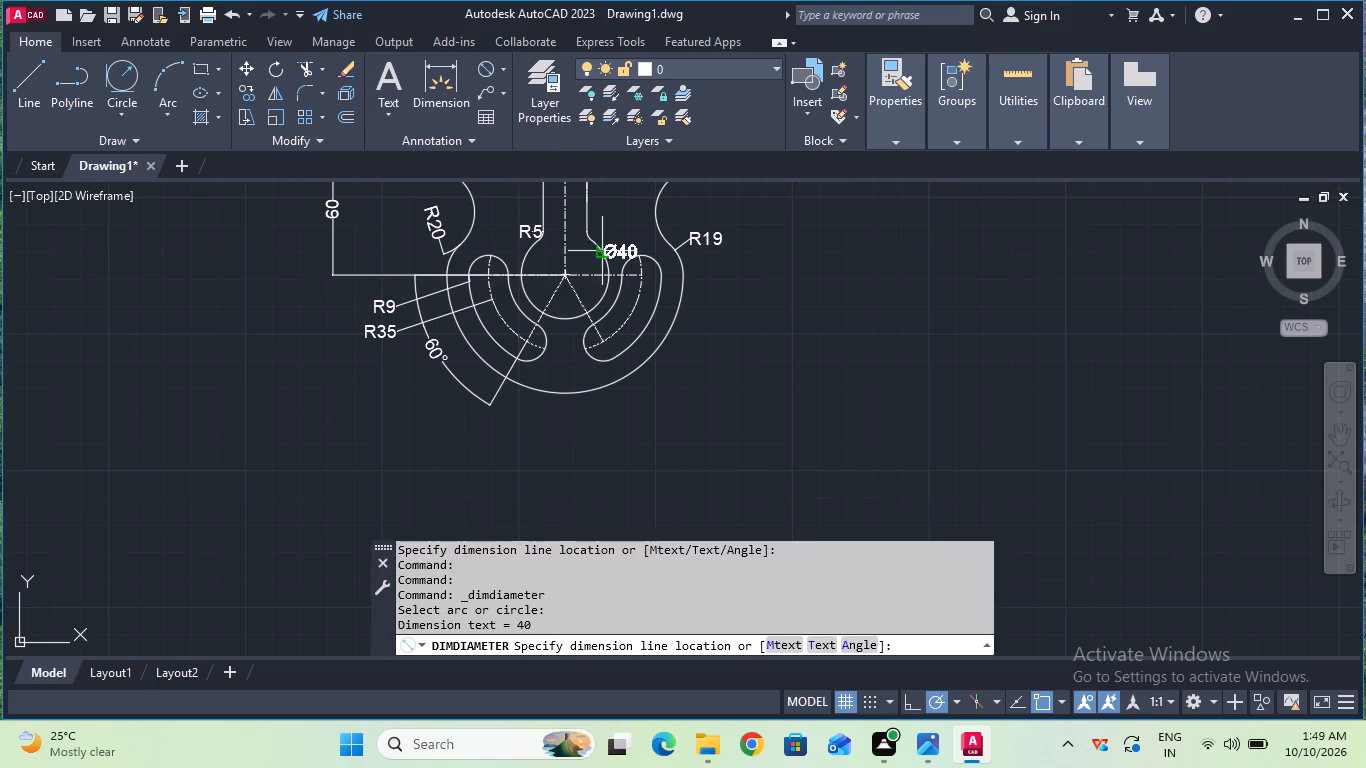
pyautogui.click(706, 296)
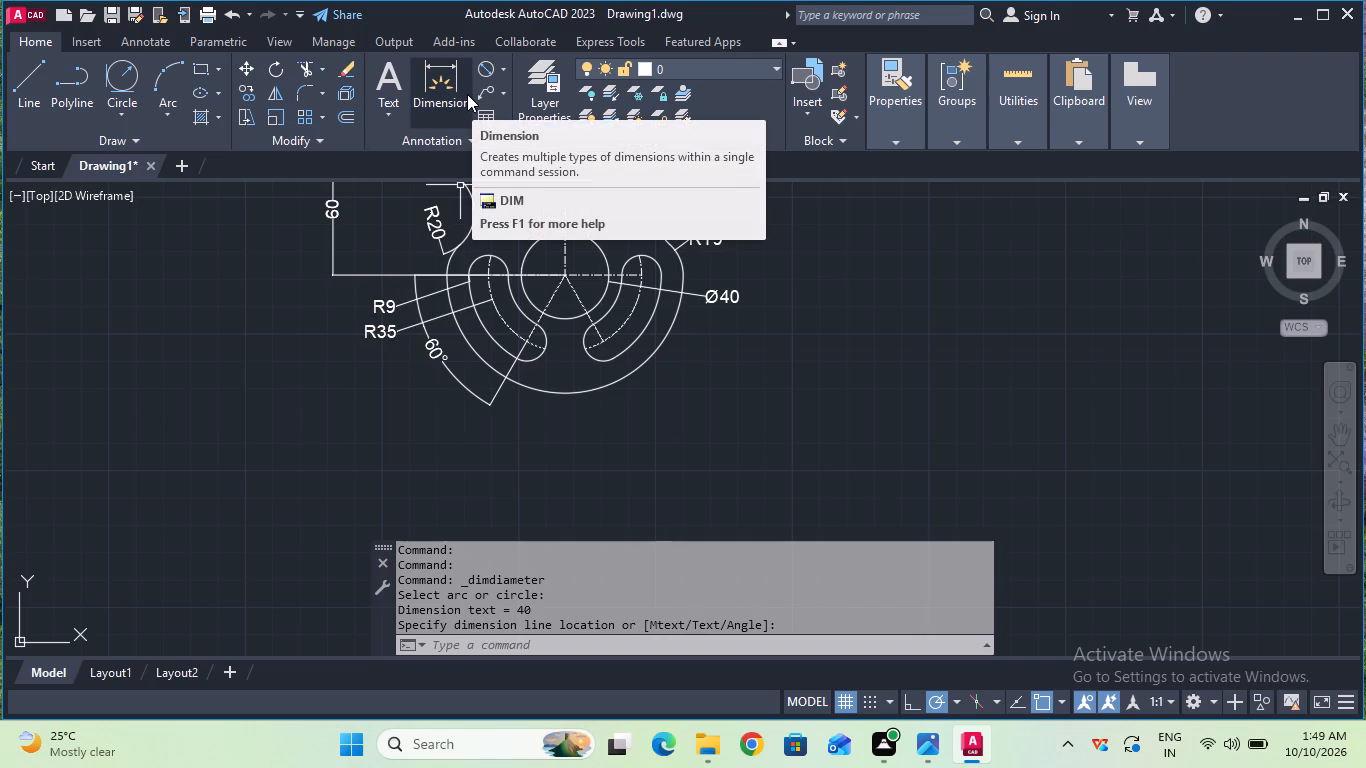
# Join the connected segments of the whole part with the Join command, selecting the complete drawing including its dimensions.
pyautogui.scroll(-1, 467, 94)
pyautogui.scroll(1, 467, 94)
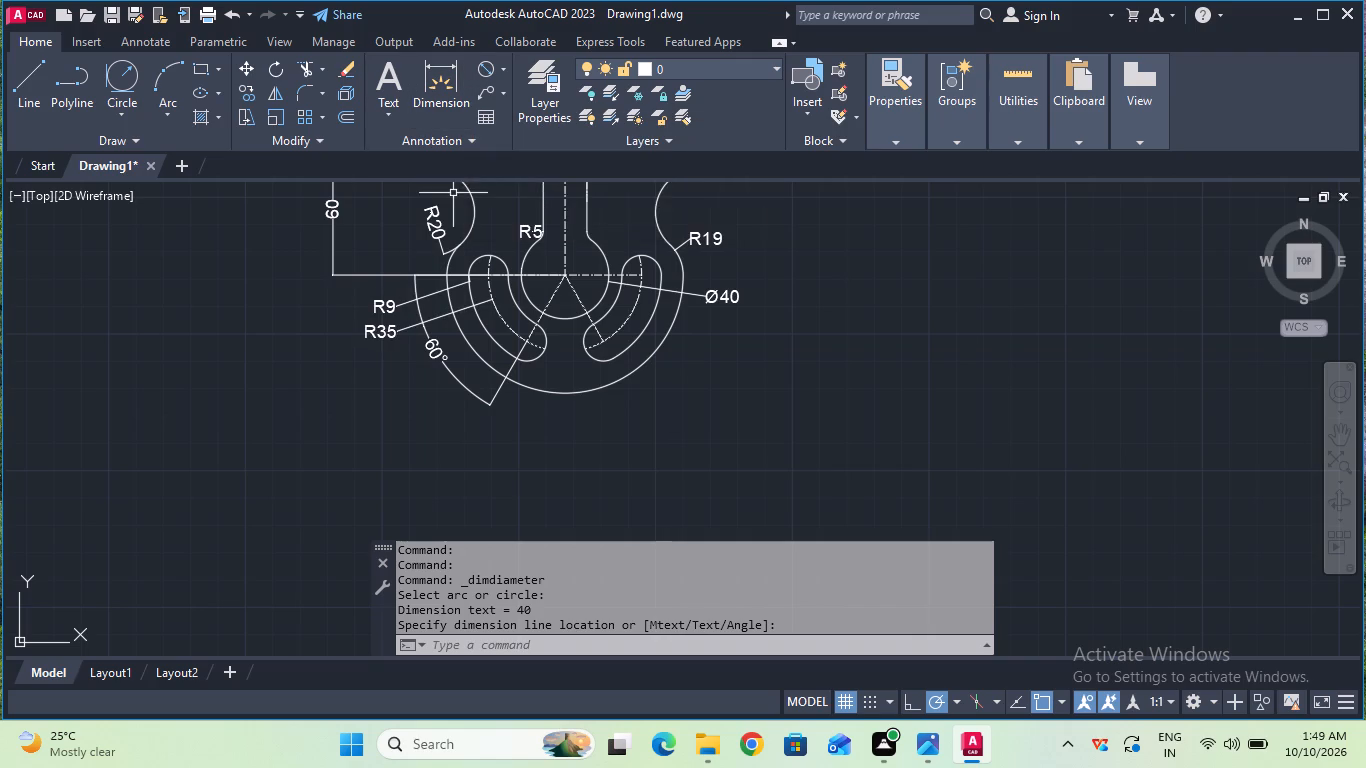
pyautogui.scroll(3, 453, 194)
pyautogui.scroll(-4, 453, 194)
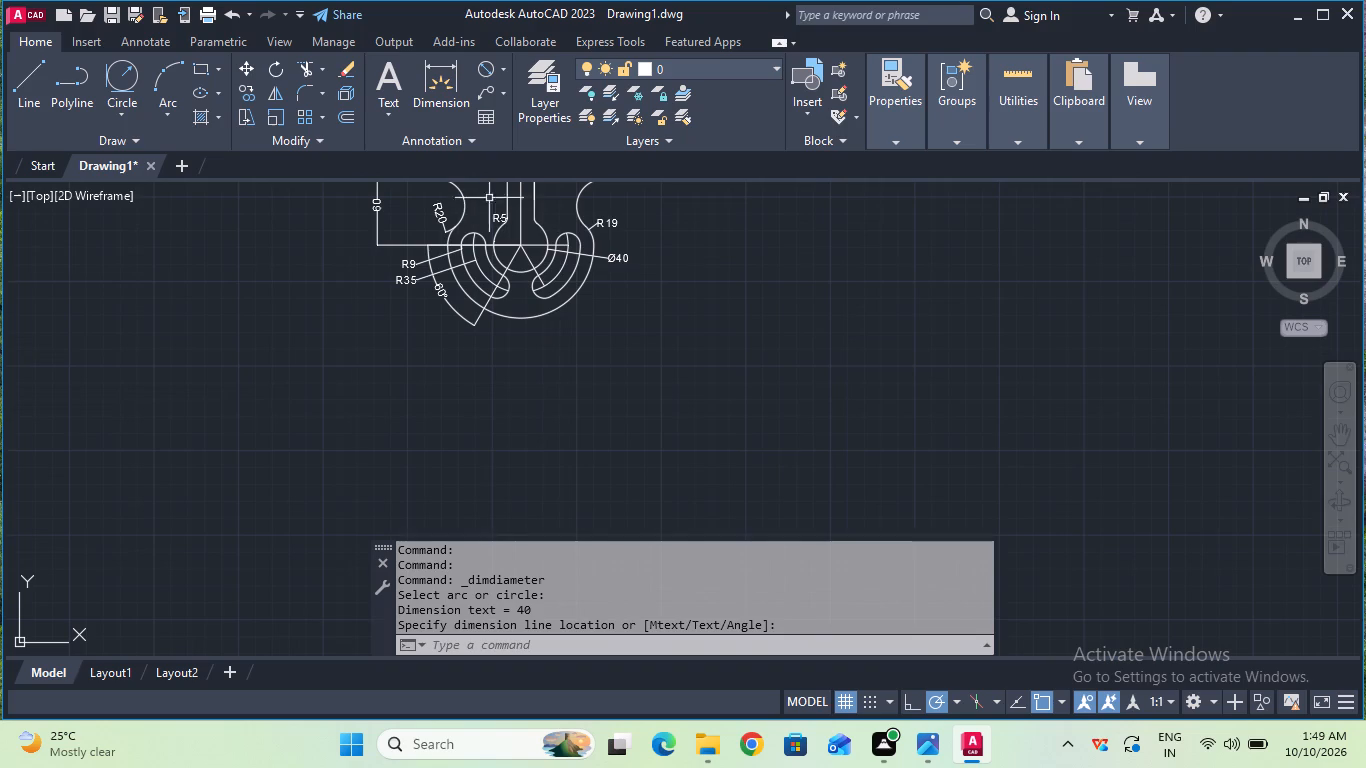
pyautogui.moveTo(634, 226); pyautogui.dragTo(644, 509, button='middle')
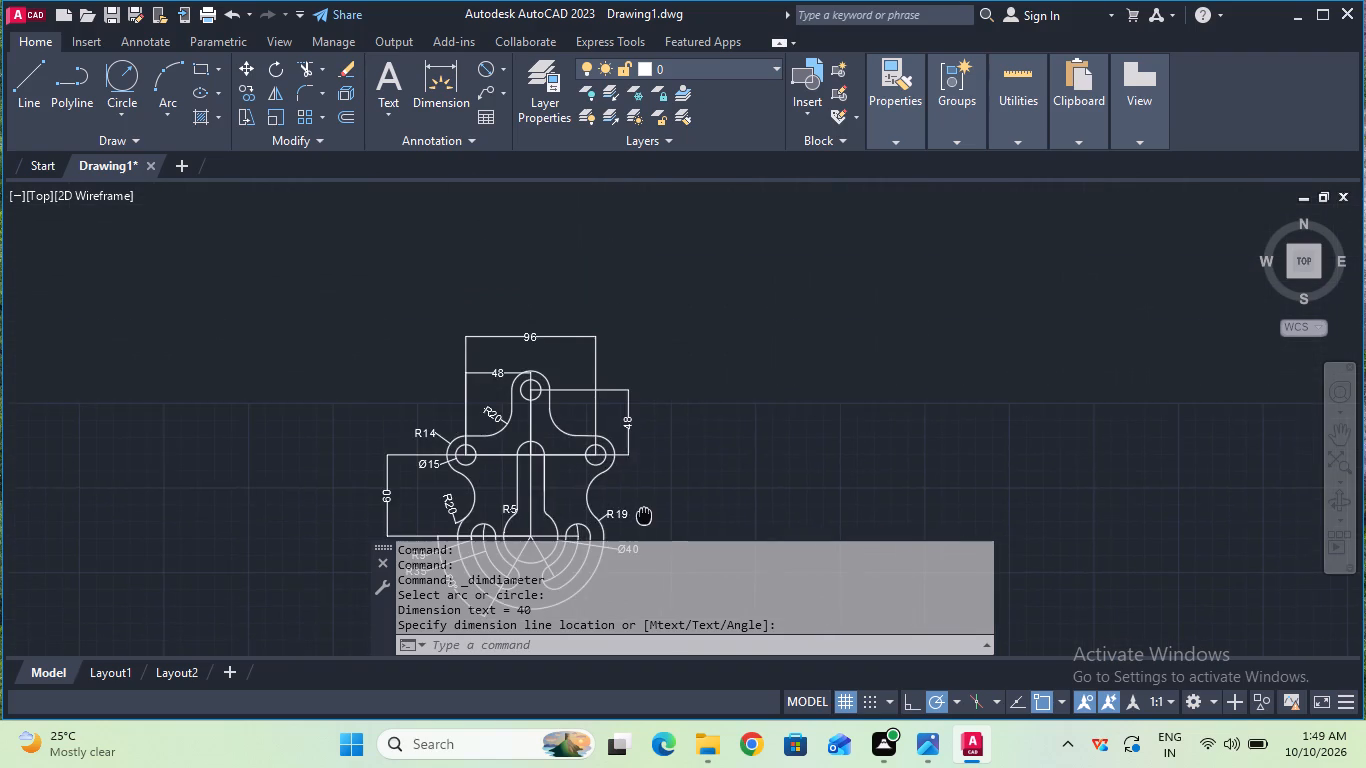
pyautogui.moveTo(644, 509); pyautogui.dragTo(626, 414, button='middle')
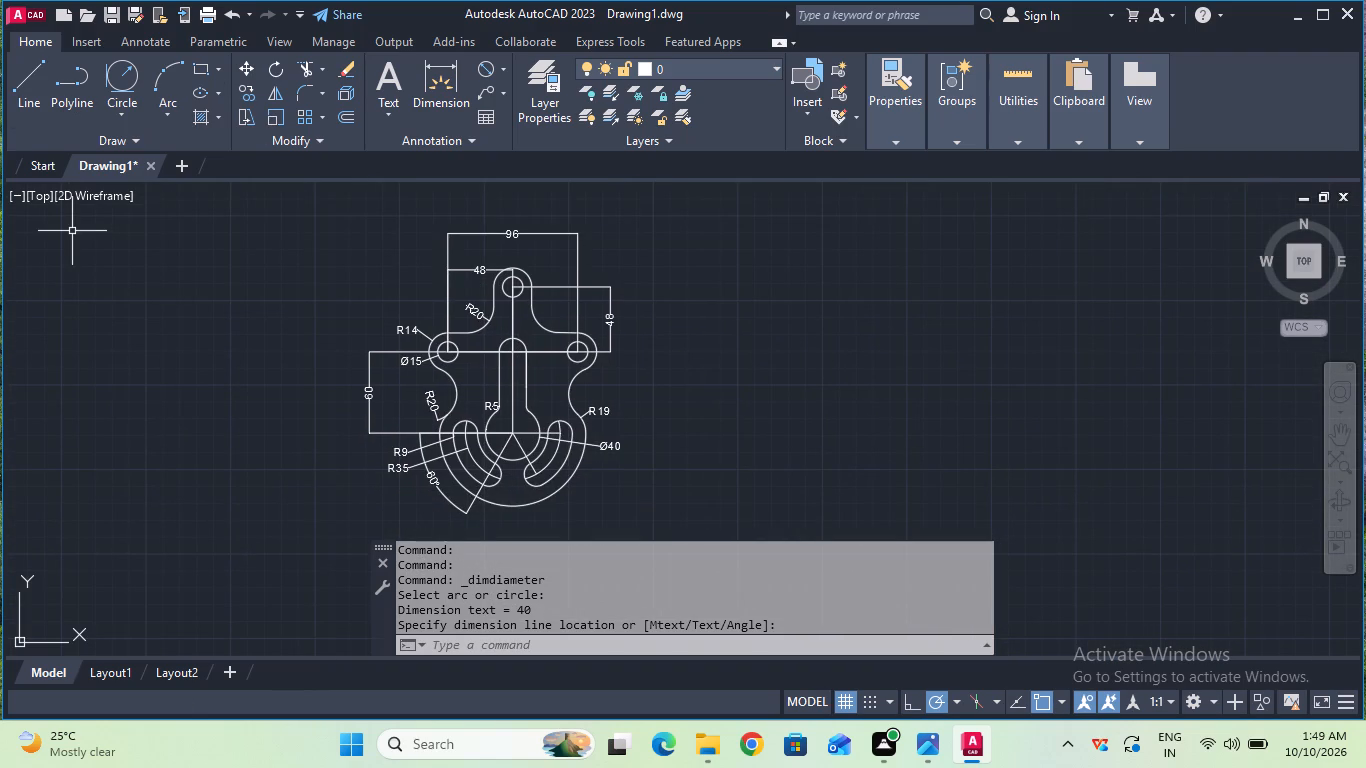
pyautogui.click(262, 206)
pyautogui.click(709, 536)
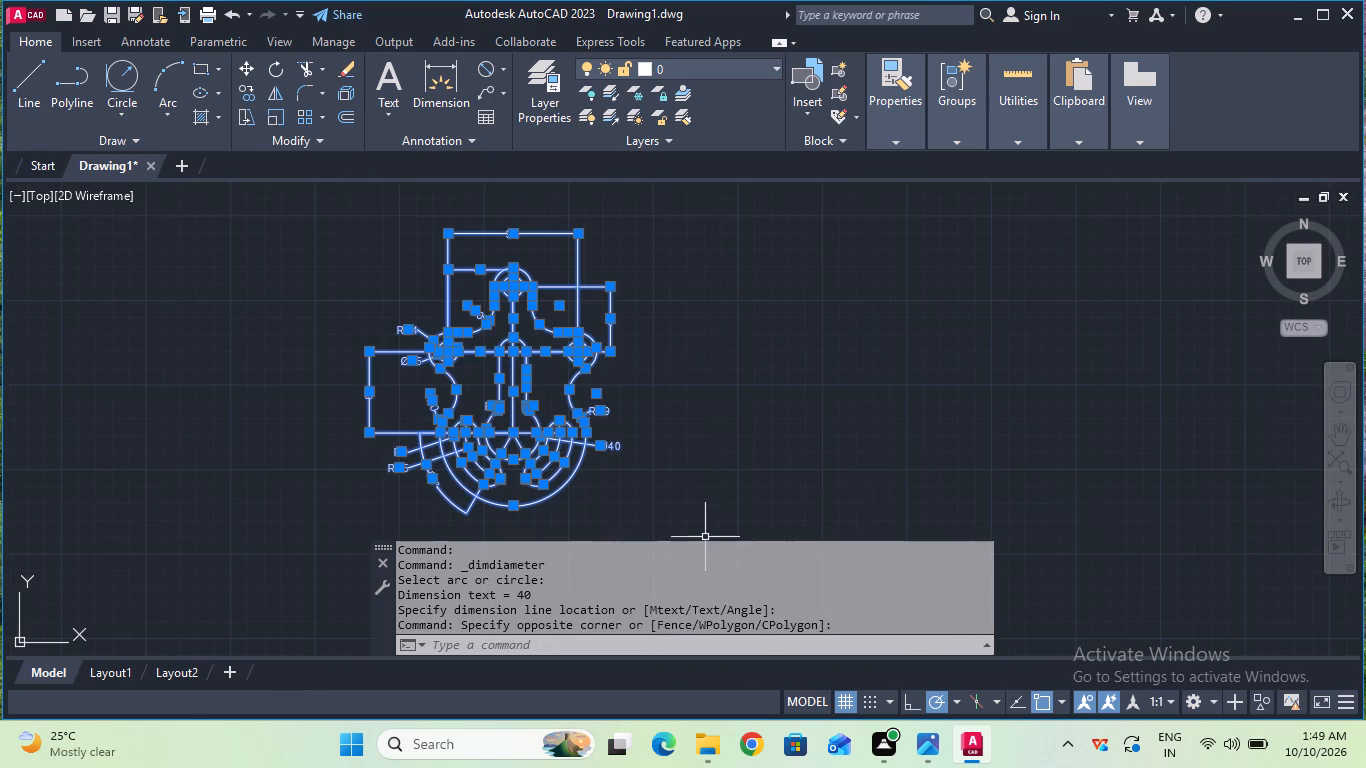
pyautogui.write('joi')
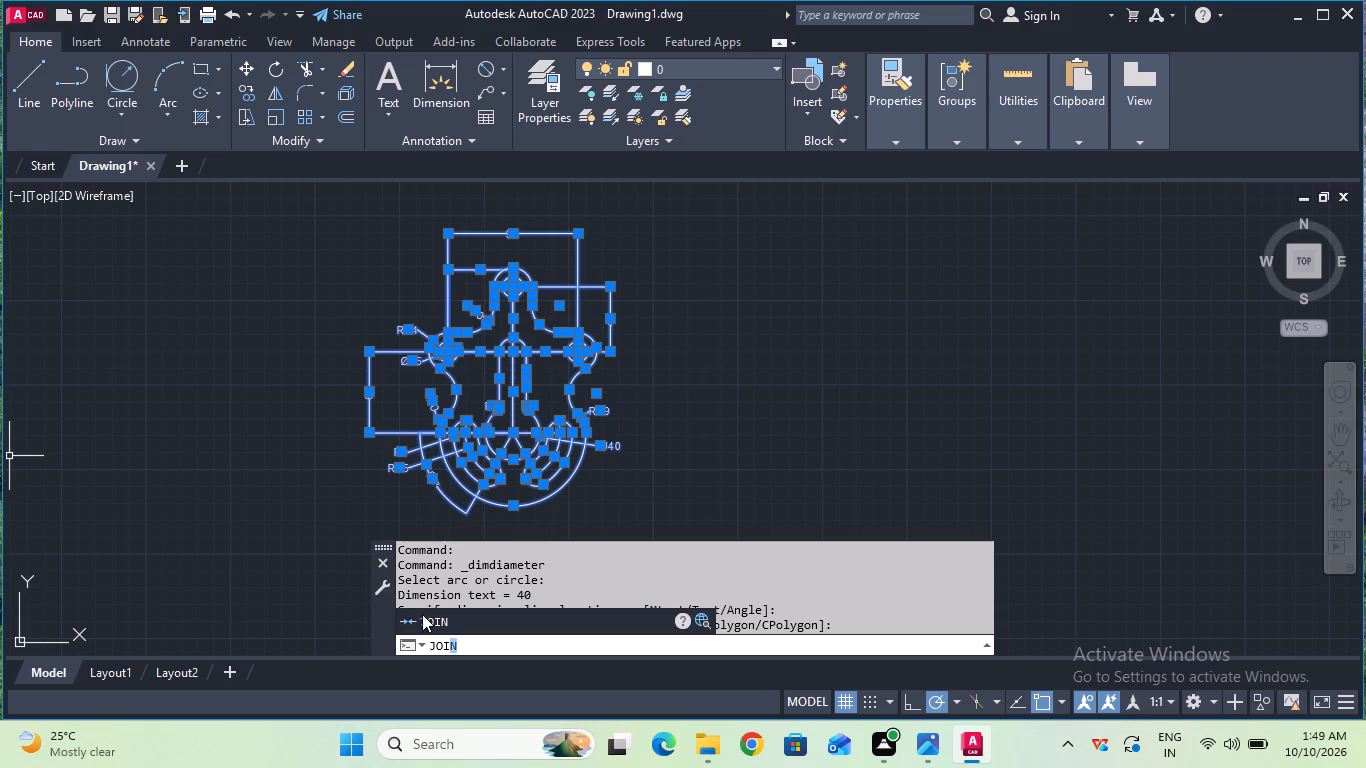
pyautogui.click(426, 614)
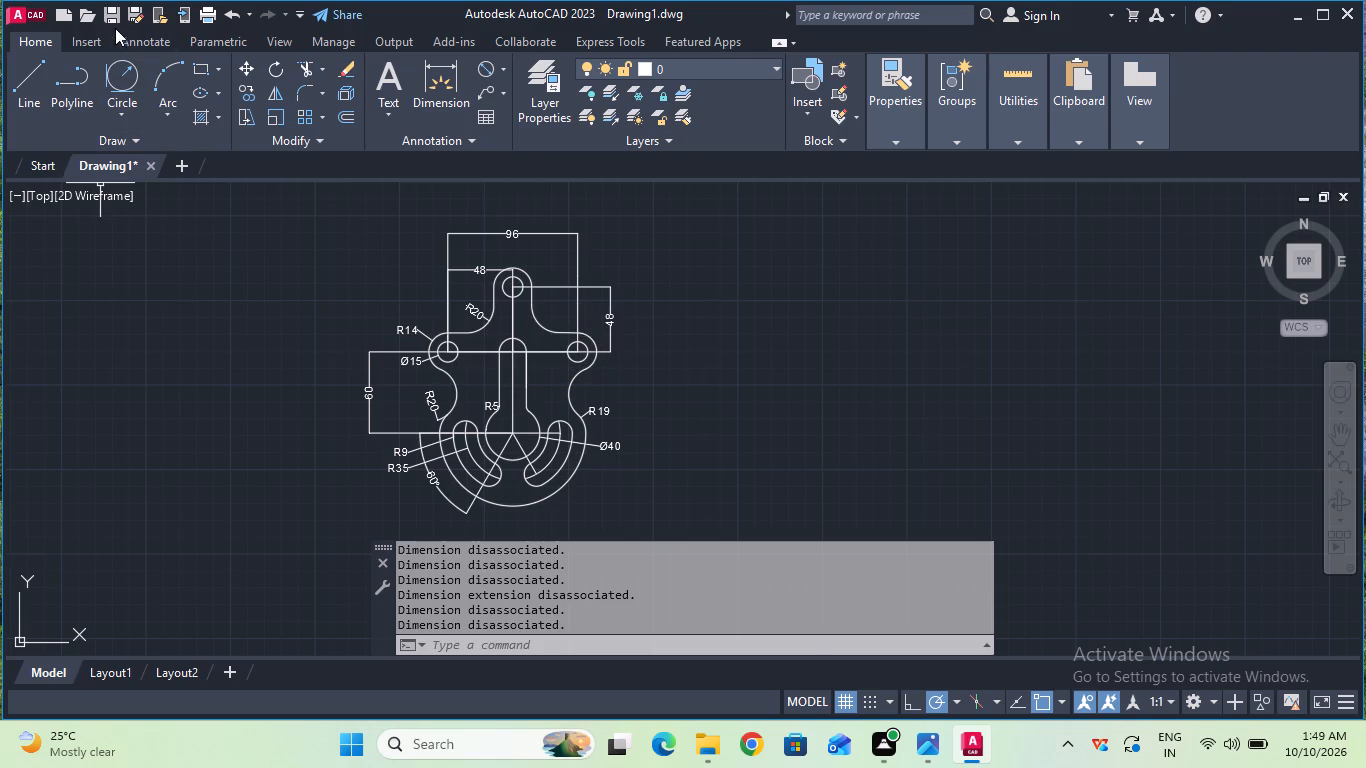
# Turn off log file recording with the LOGFILEOFF command.
pyautogui.click(598, 638)
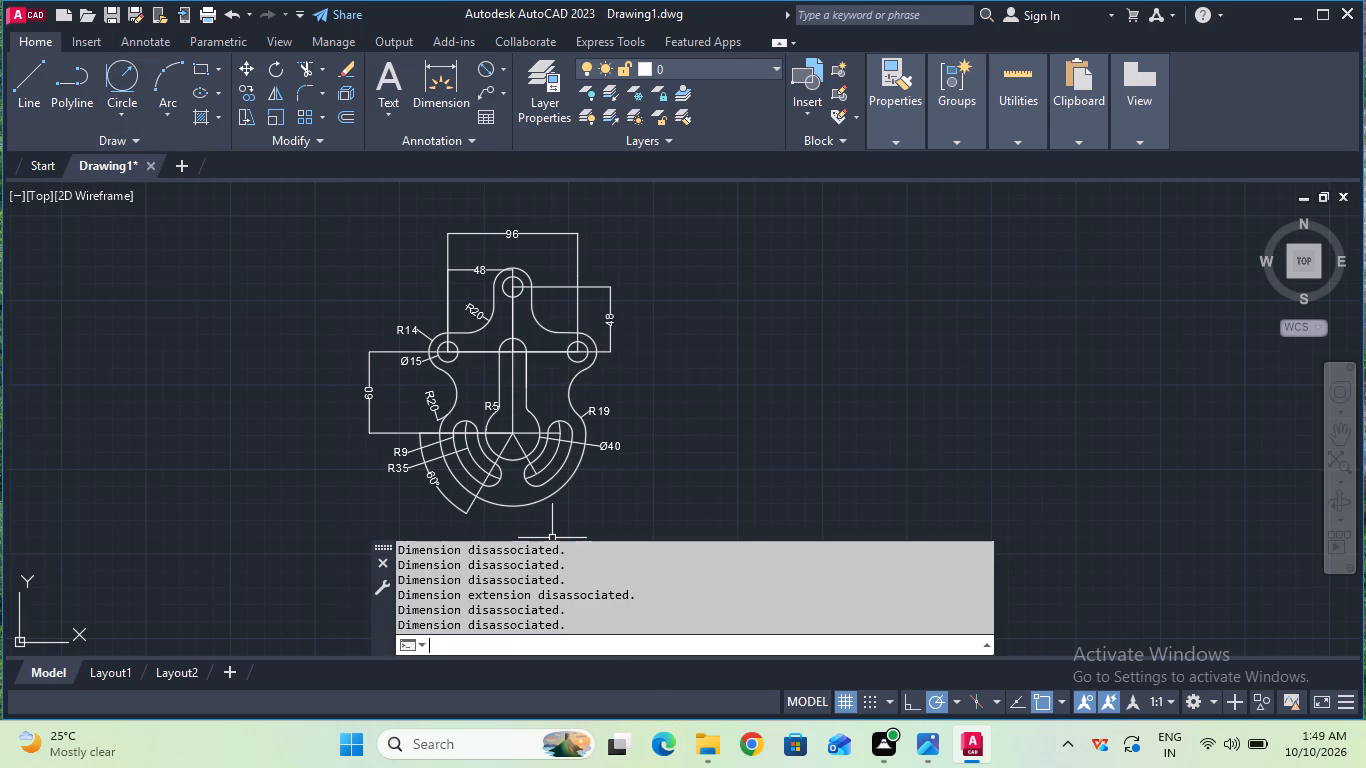
pyautogui.write('log')
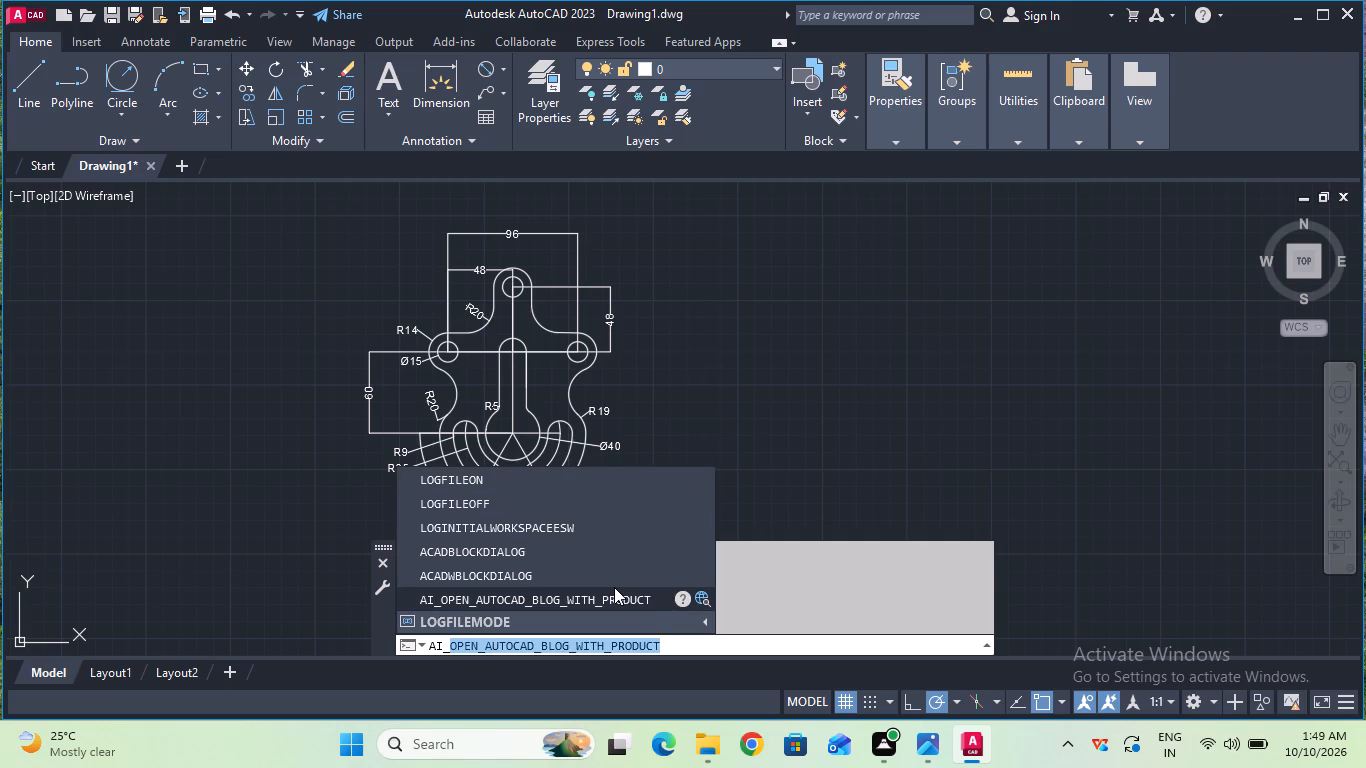
pyautogui.click(501, 494)
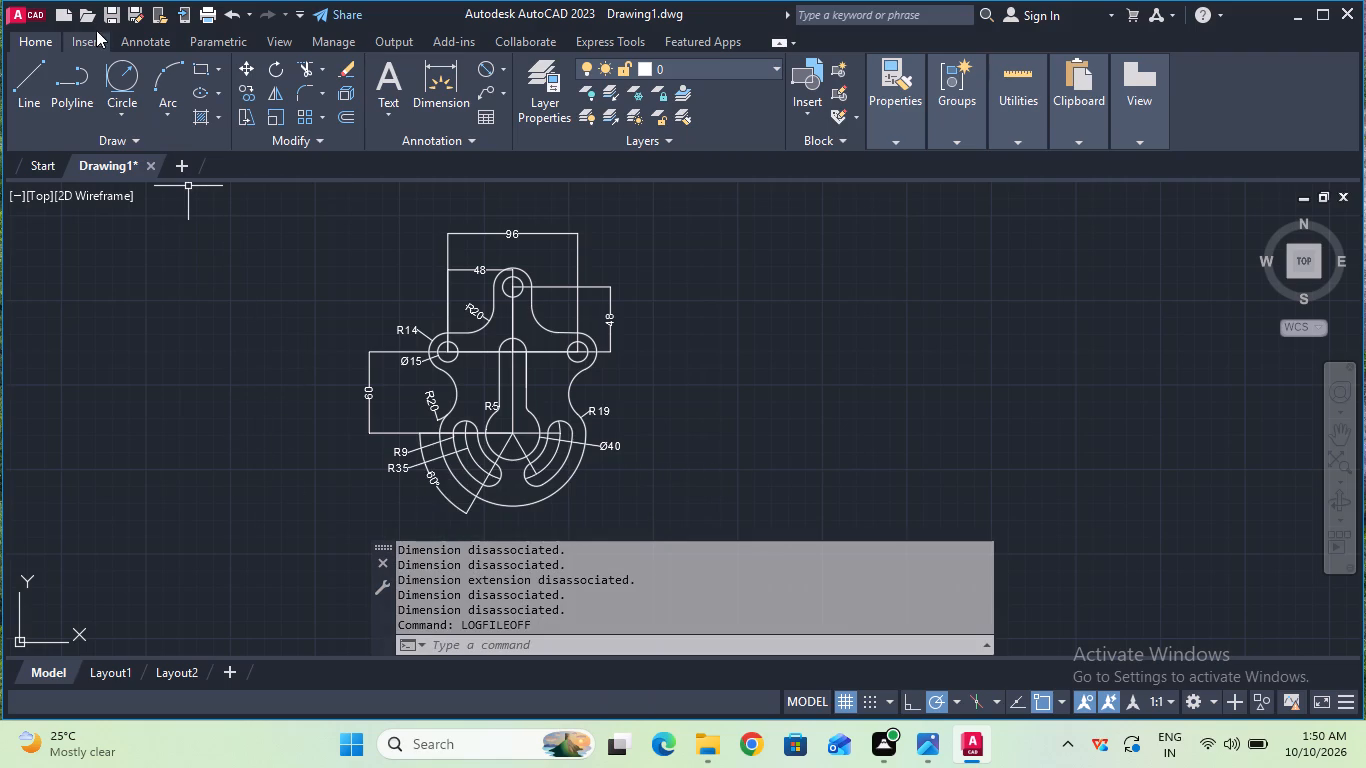
# Save the drawing in the Documents folder as "adjusting guide plate".
pyautogui.click(102, 20)
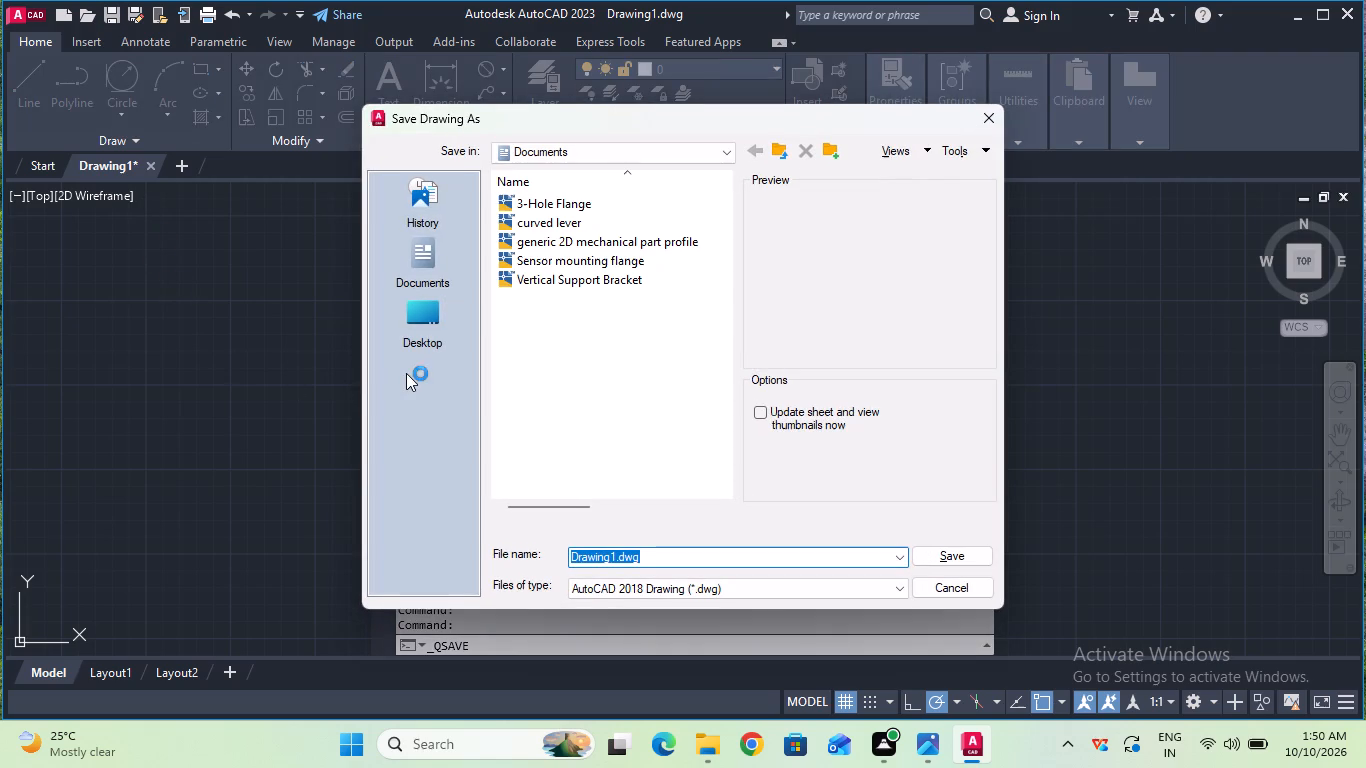
pyautogui.press('BackSpace')
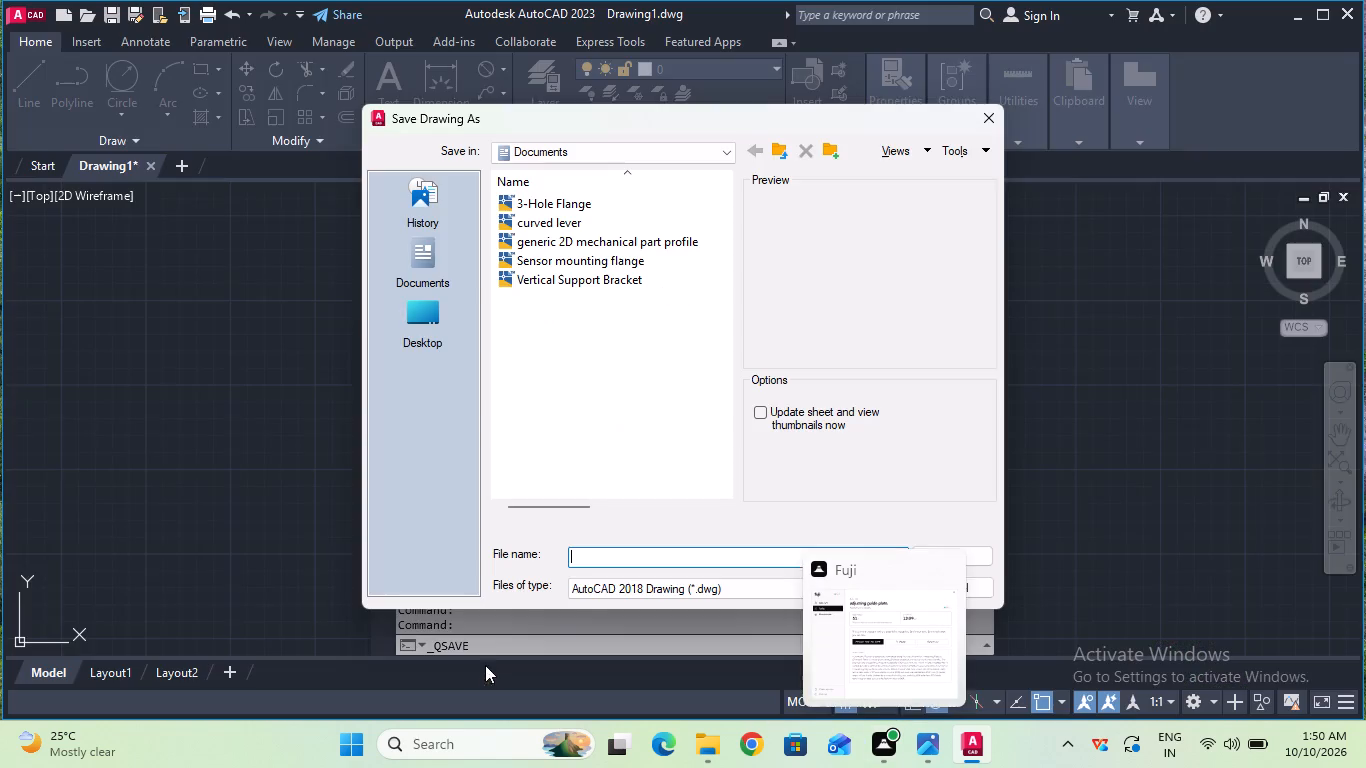
pyautogui.click(603, 561)
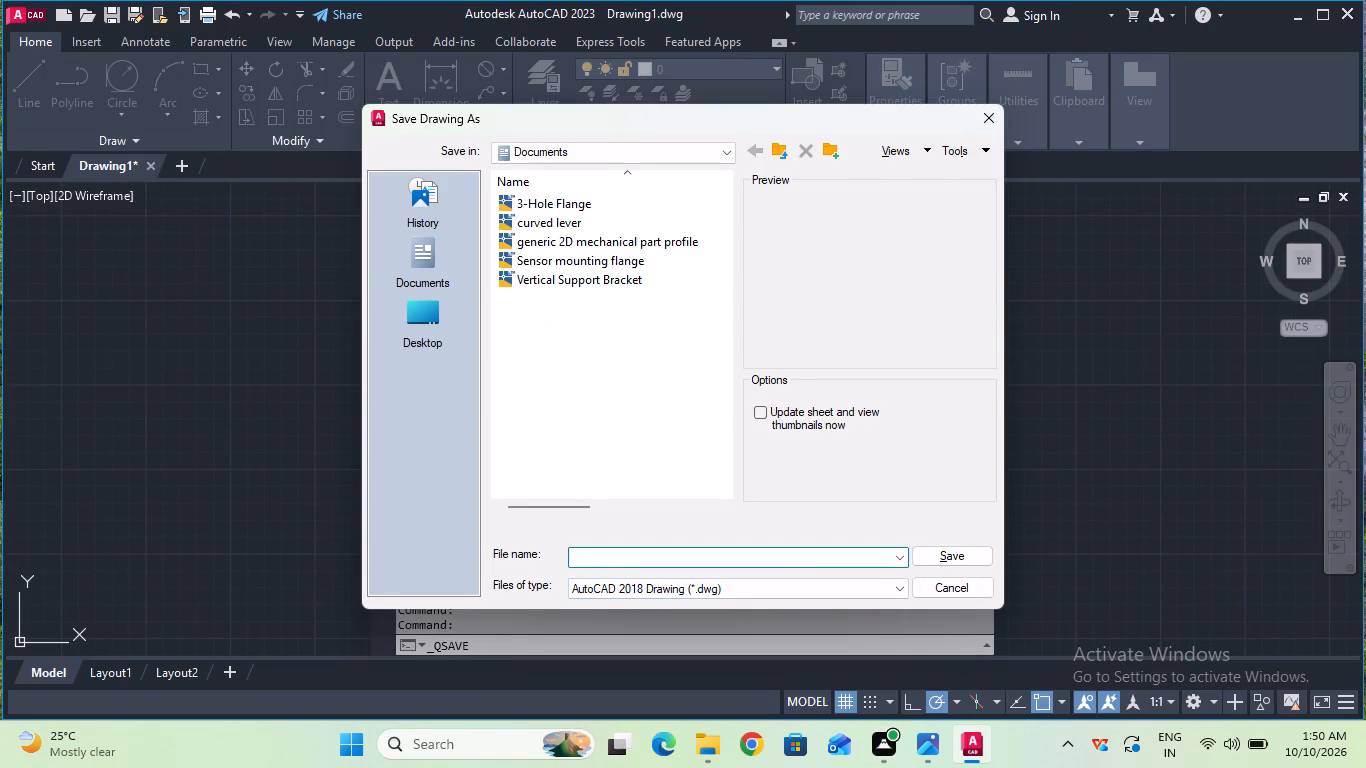
pyautogui.write('adjusting guide plate')
pyautogui.click(934, 548)
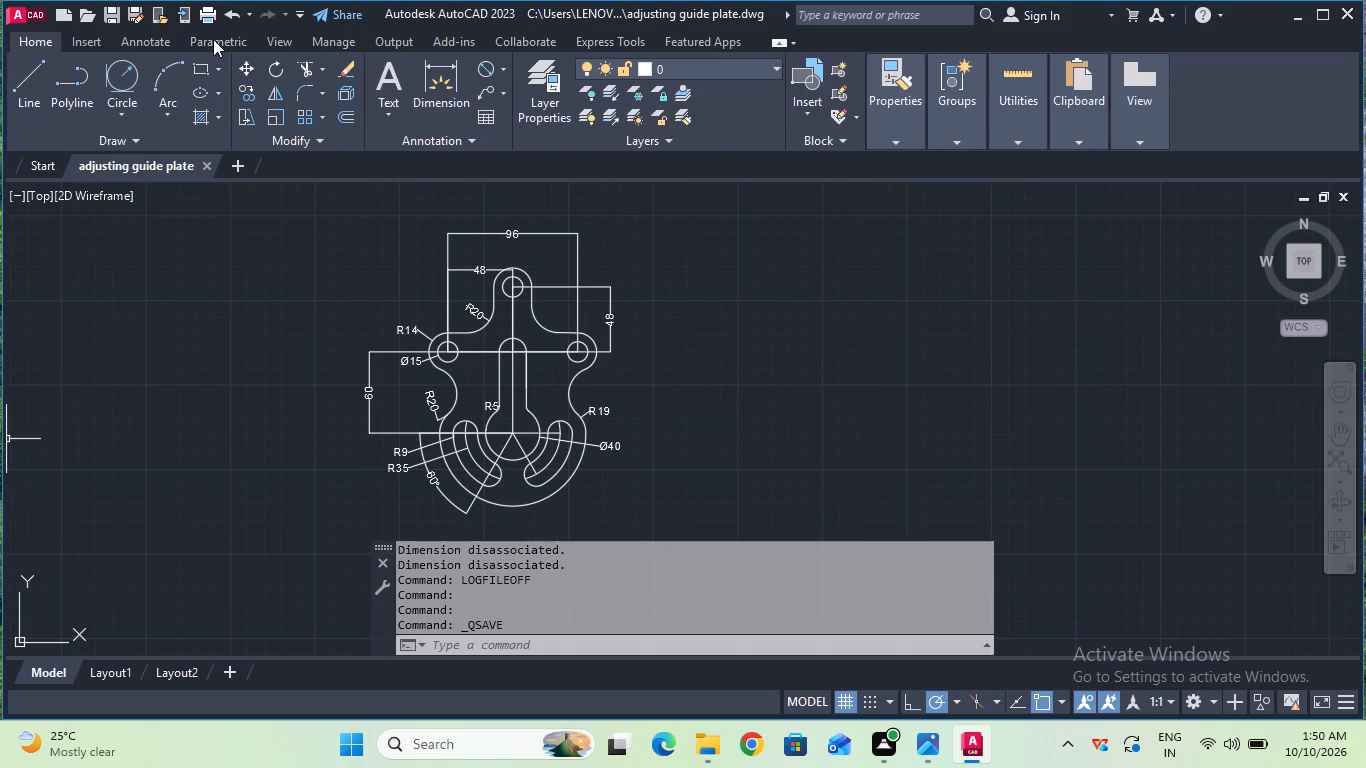
# Set up a centred plot on ISO A4 (297.00 x 210.00 MM) paper, with a window around the whole dimensioned part as plot area.
pyautogui.click(213, 17)
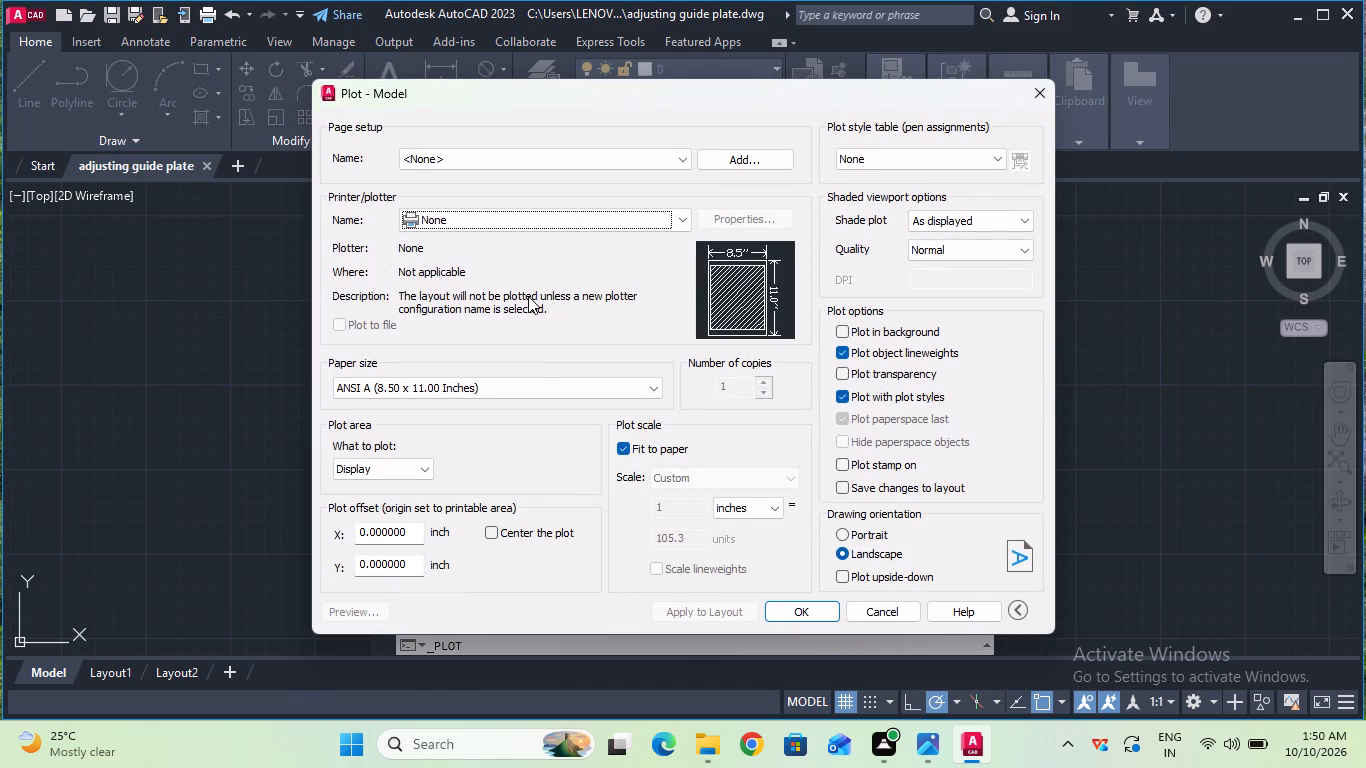
pyautogui.click(533, 377)
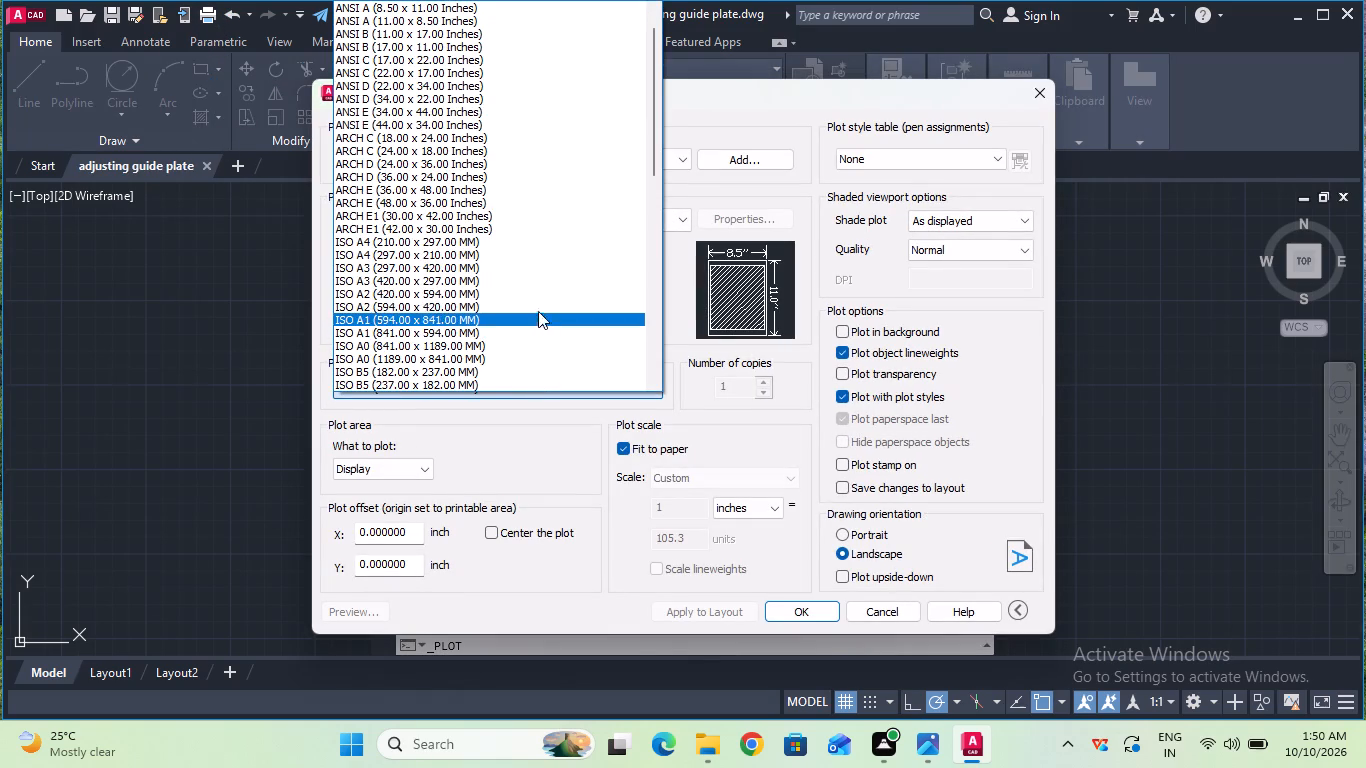
pyautogui.click(547, 255)
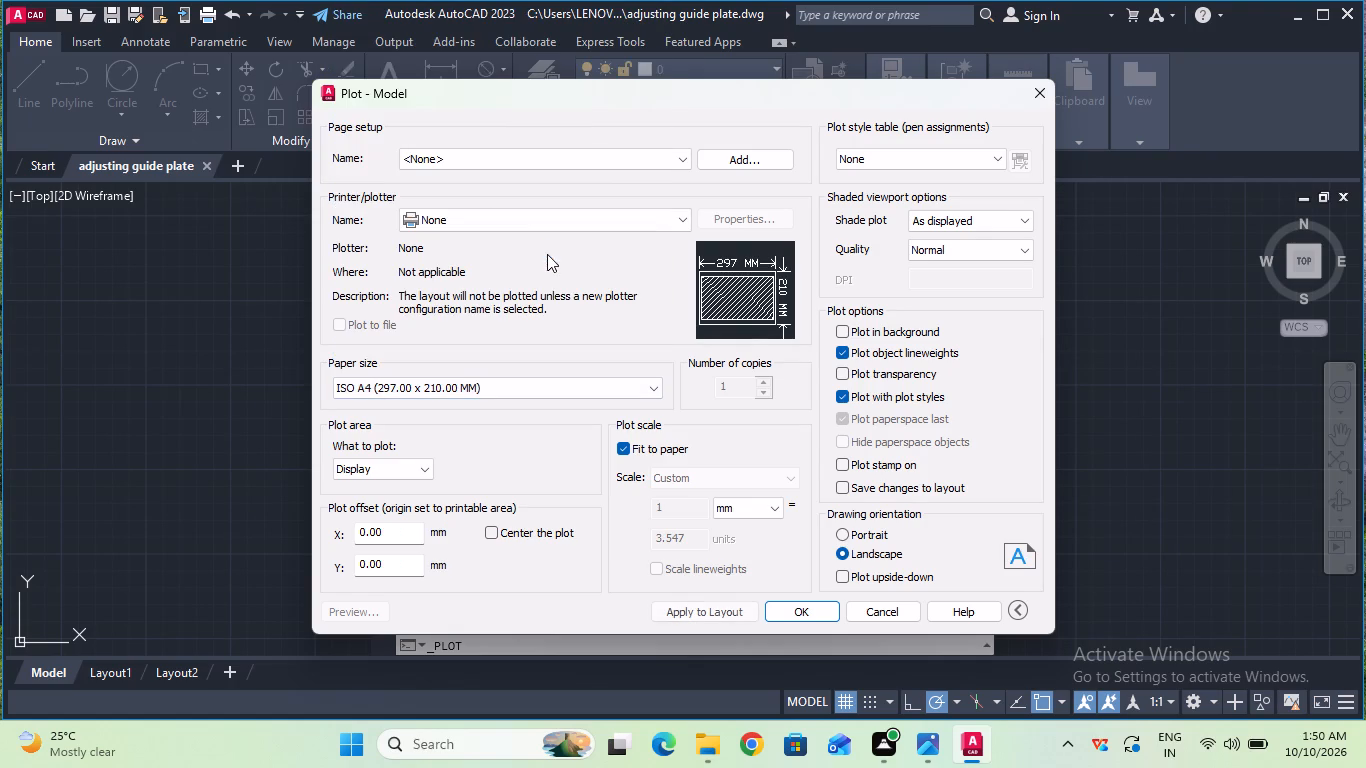
pyautogui.click(499, 528)
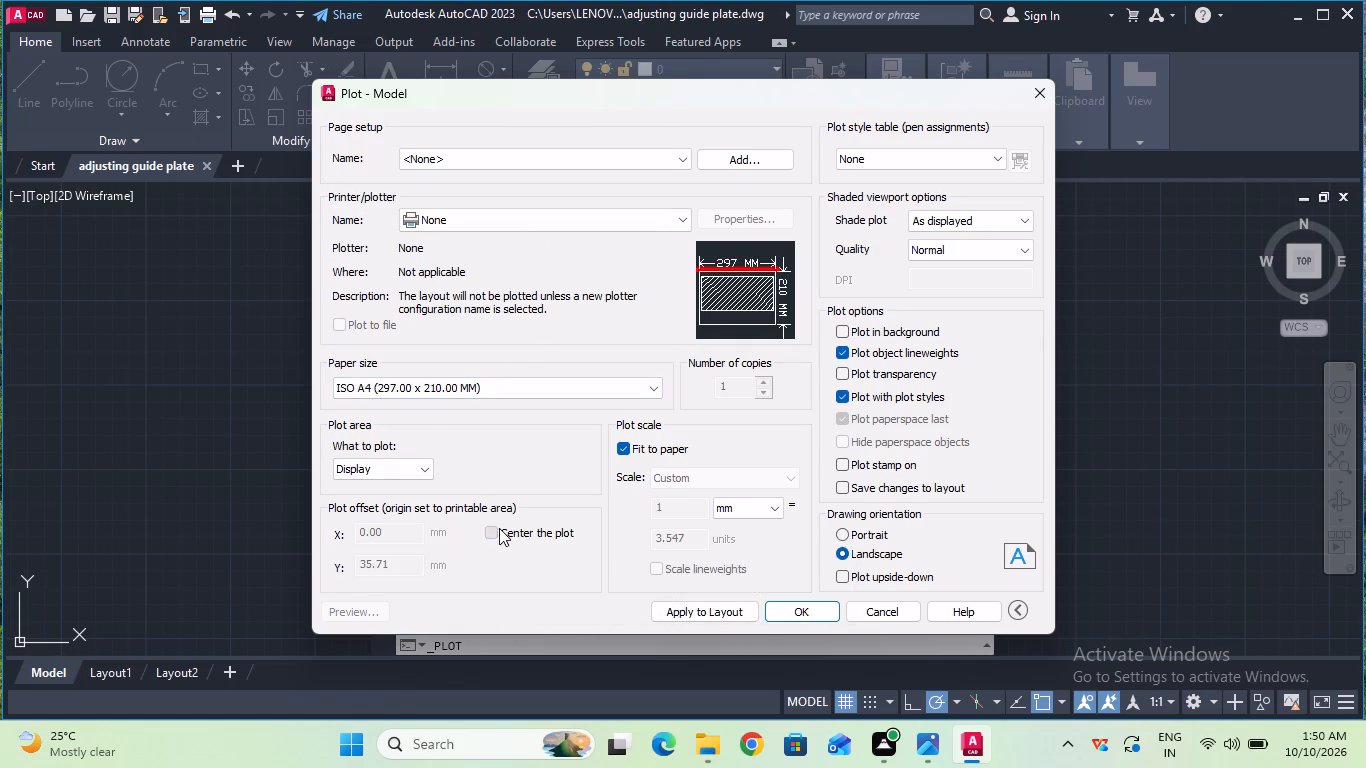
pyautogui.click(428, 457)
pyautogui.click(426, 459)
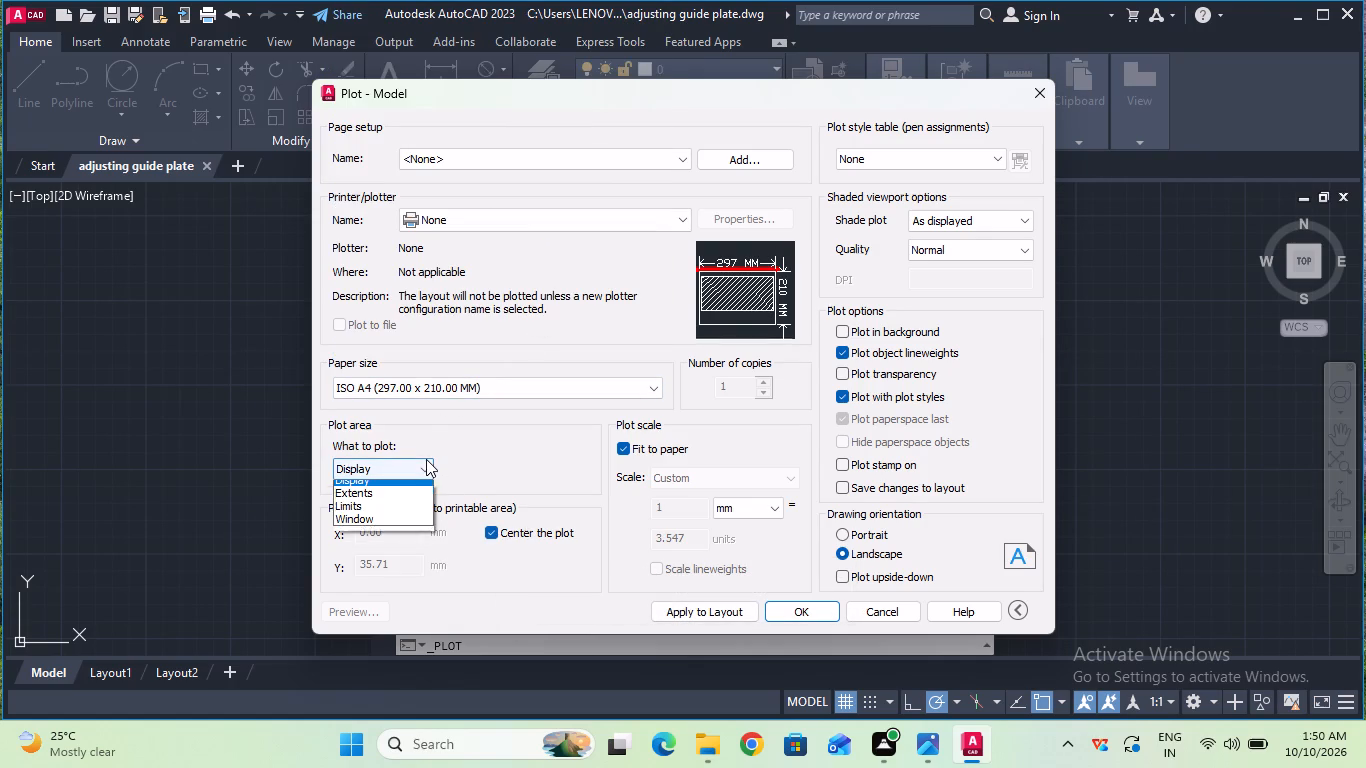
pyautogui.click(403, 520)
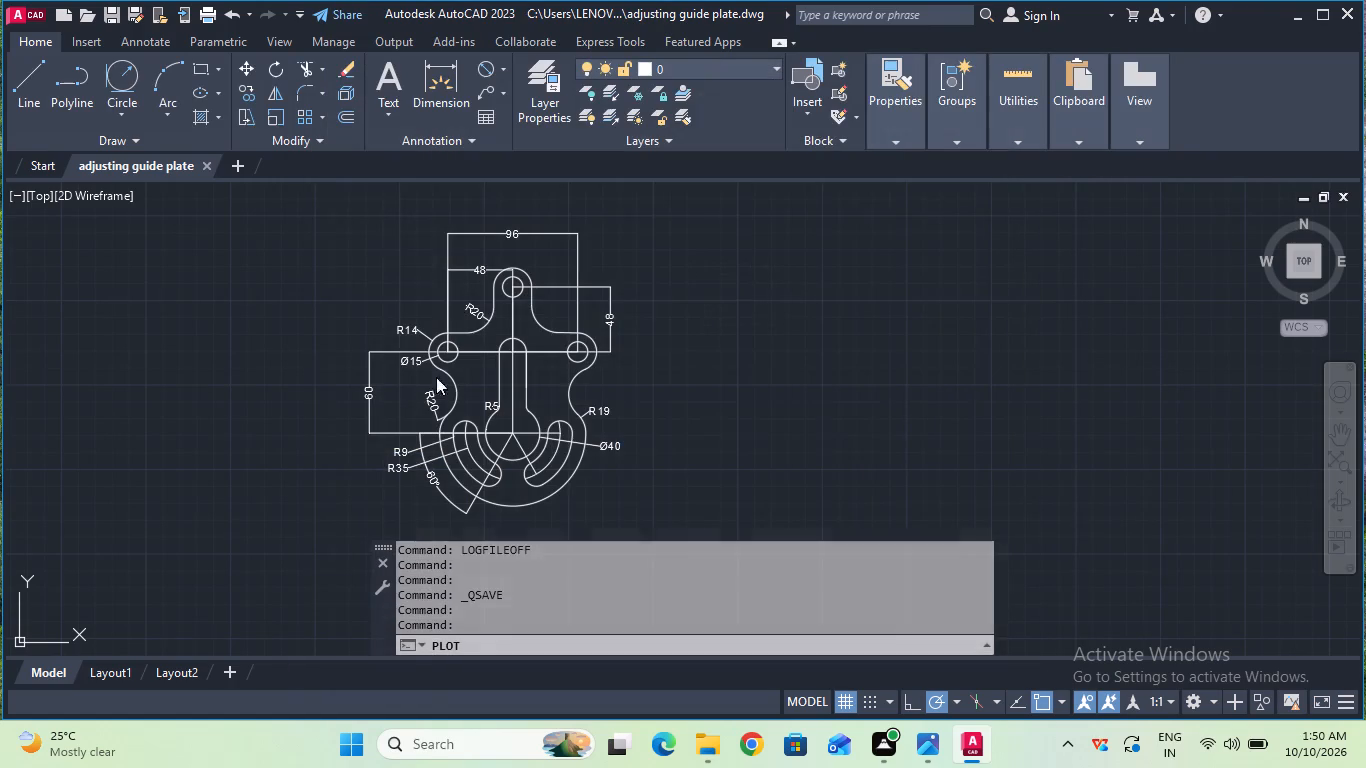
pyautogui.click(325, 193)
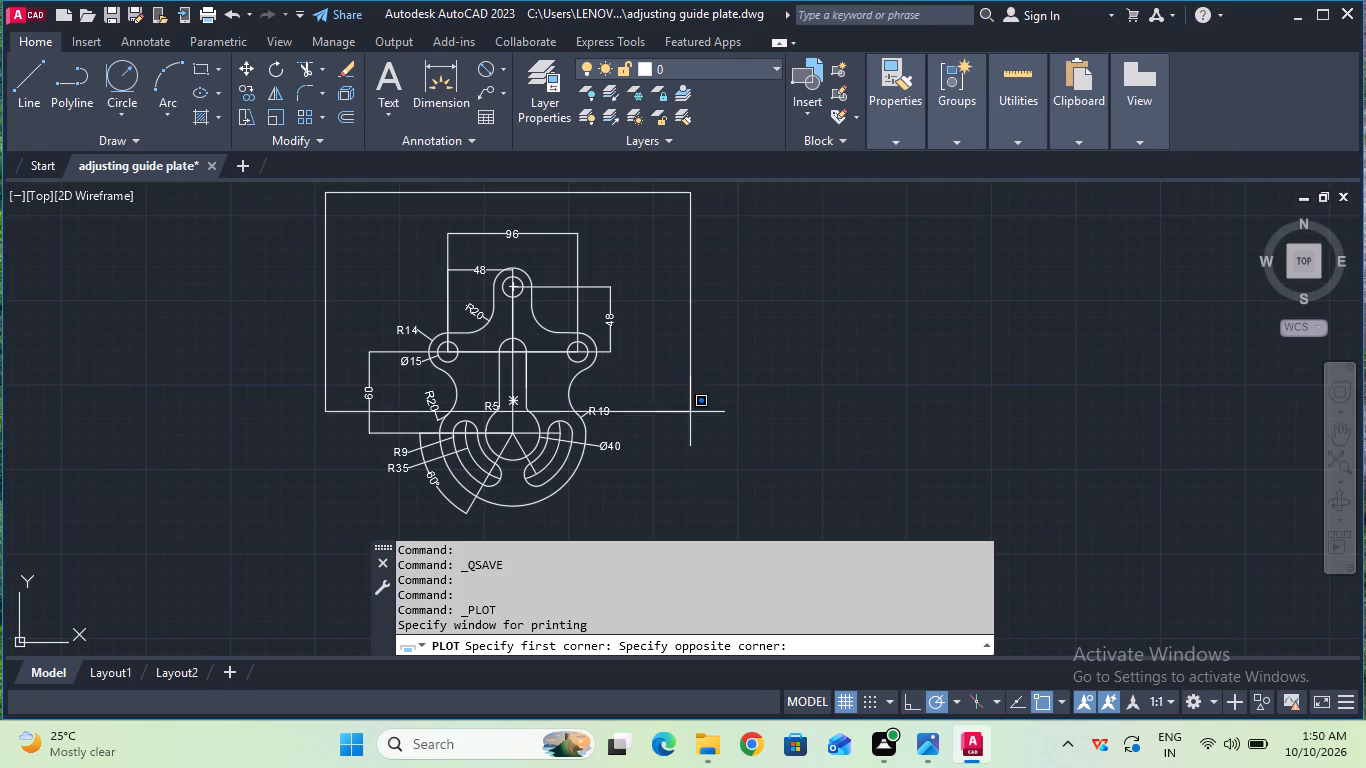
pyautogui.click(676, 524)
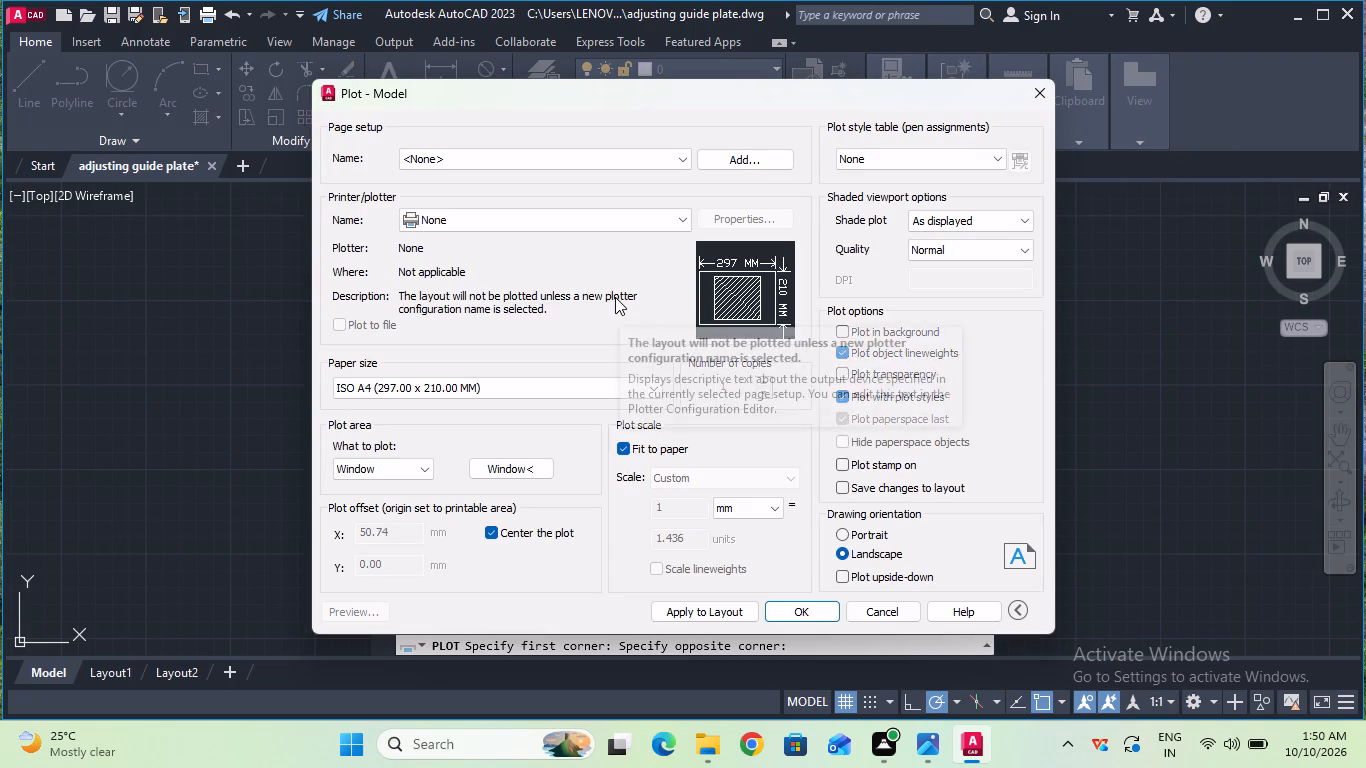
# Plot the drawing with DWG To PDF.pc3 and save it in Documents as "adjusting guide plate-Model.pdf".
pyautogui.click(627, 216)
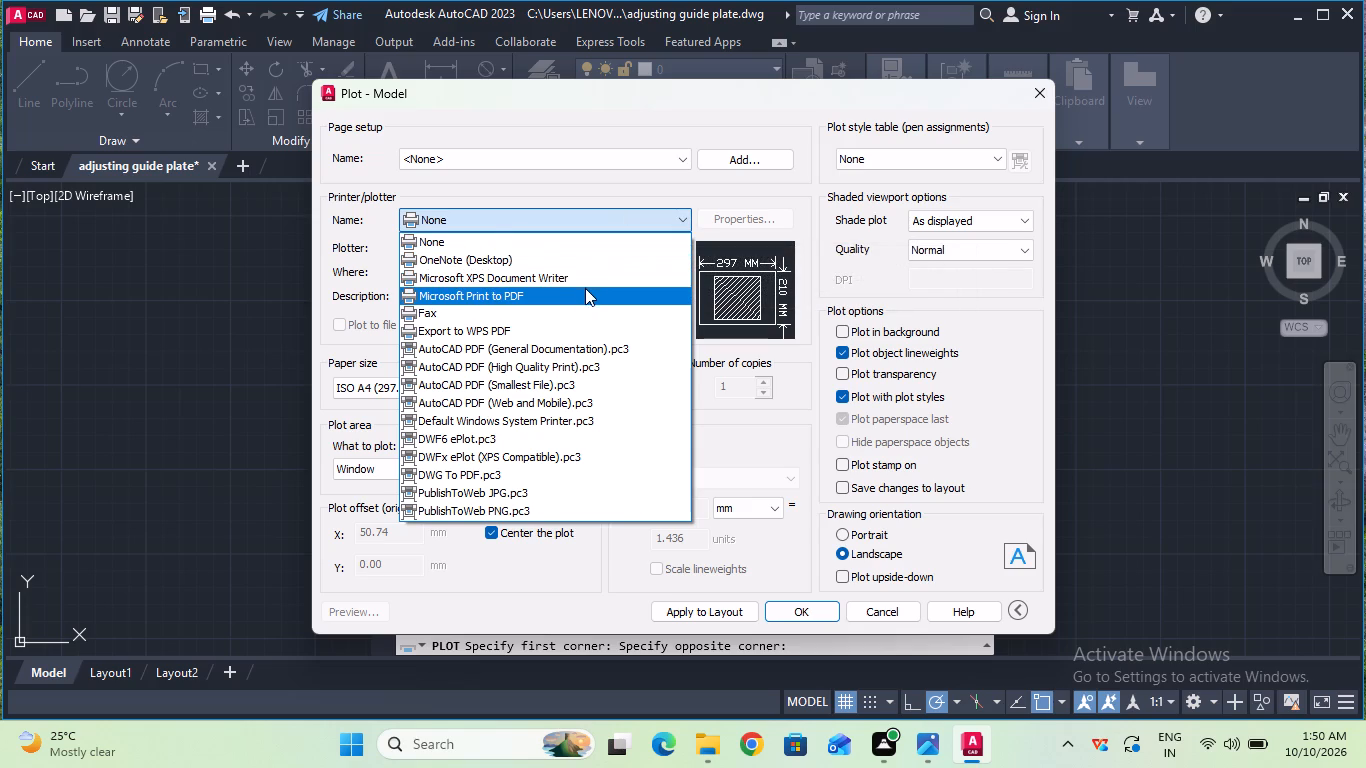
pyautogui.click(541, 468)
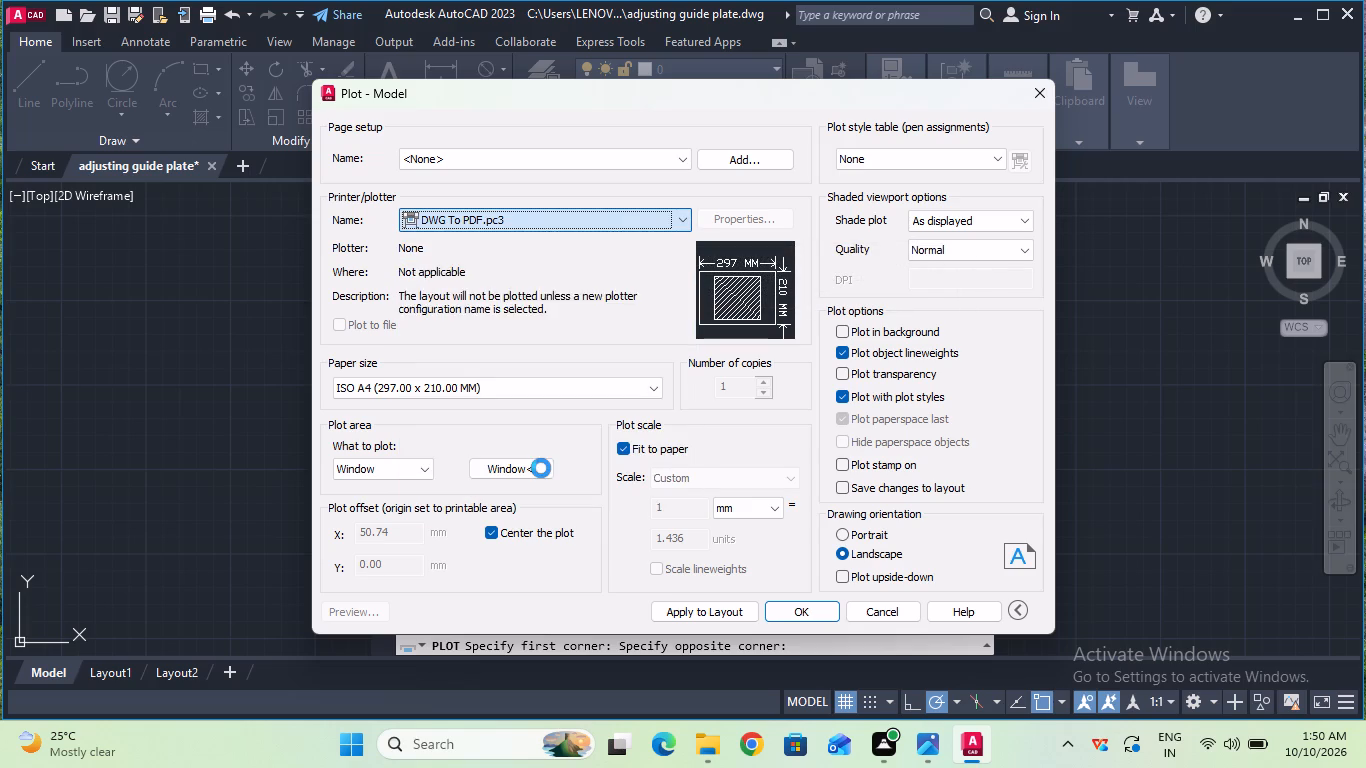
pyautogui.click(779, 610)
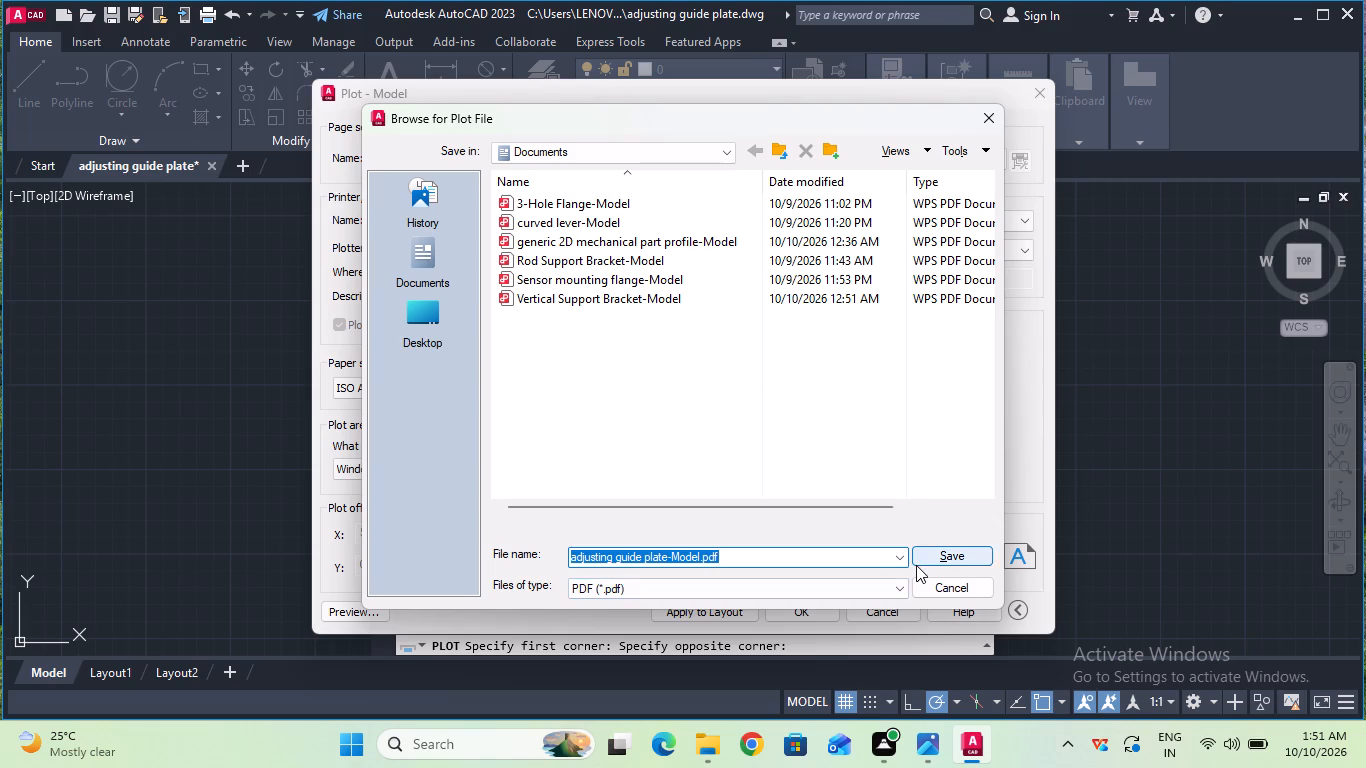
pyautogui.click(916, 565)
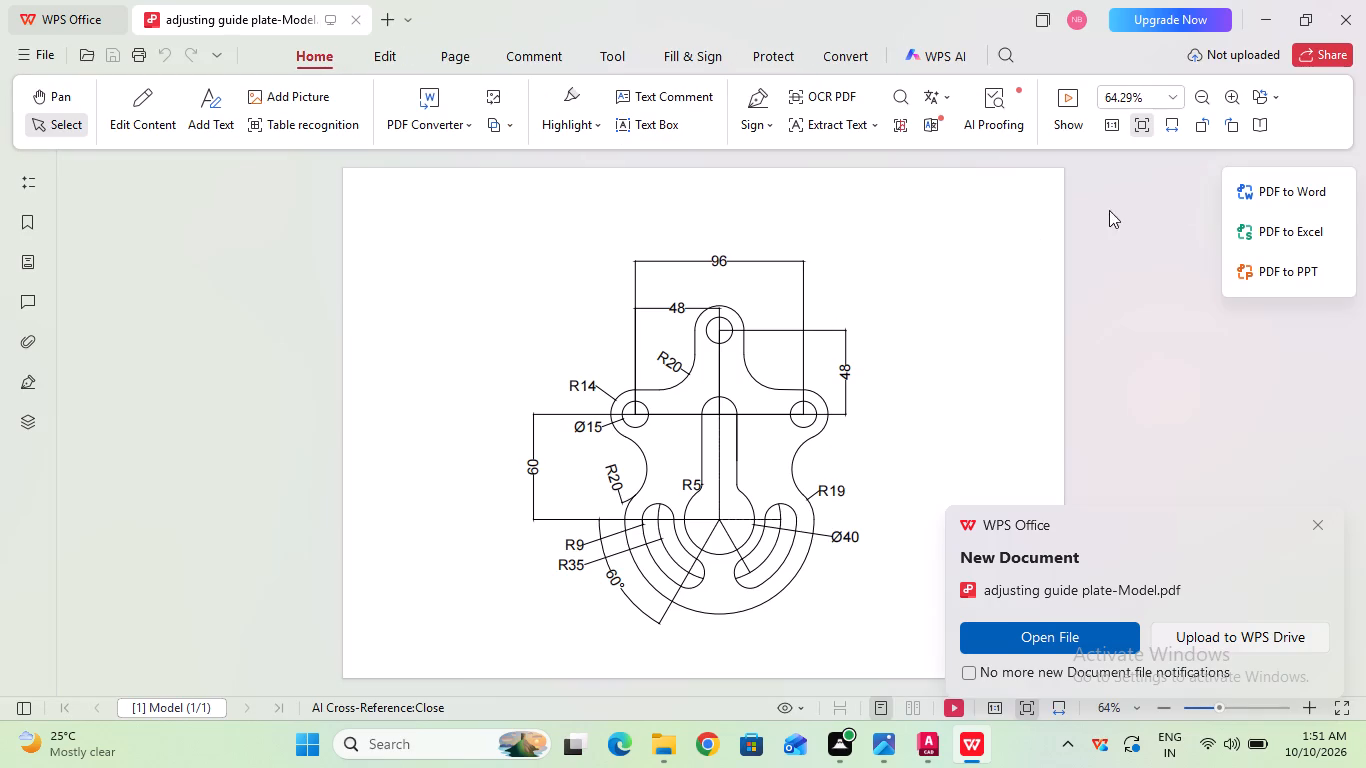
# Close the PDF viewer and quit AutoCAD, saving the changes to the adjusting guide plate drawing.
pyautogui.click(1348, 25)
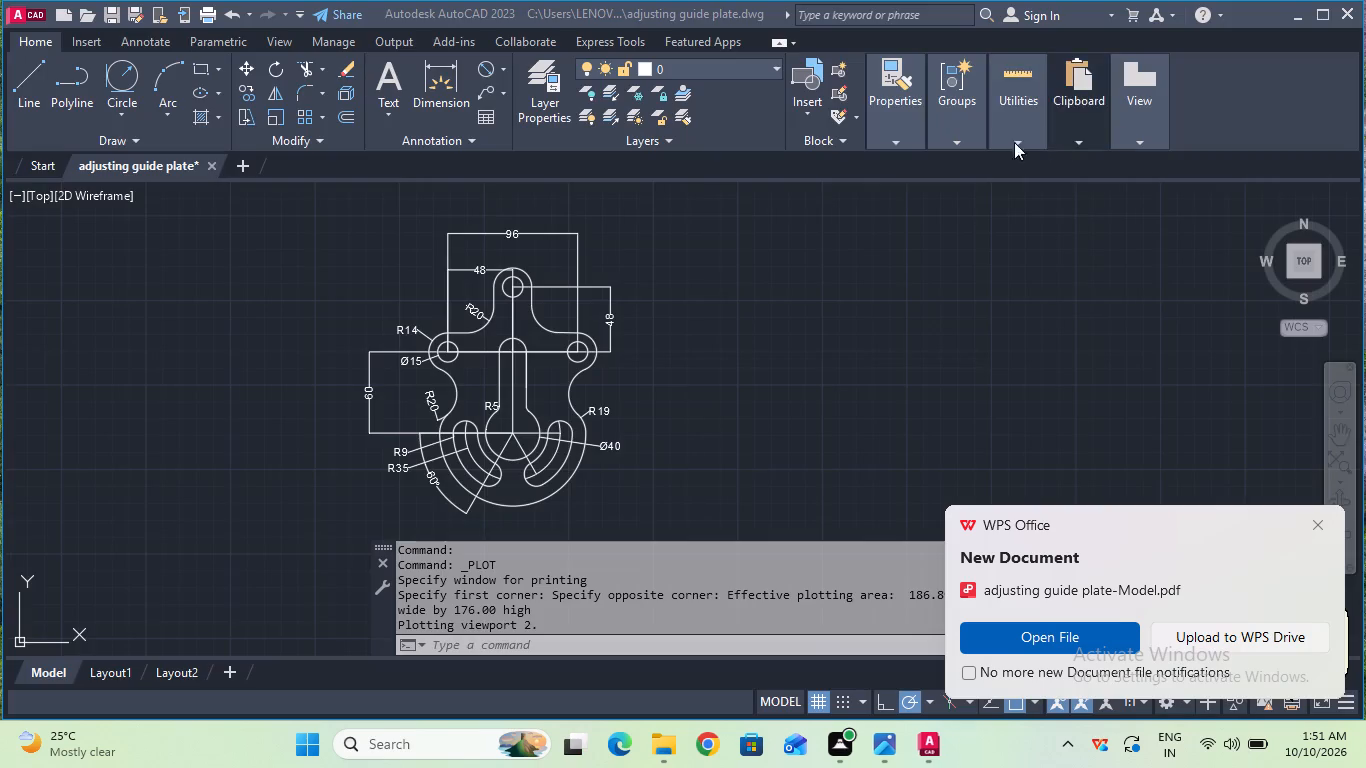
pyautogui.click(1345, 17)
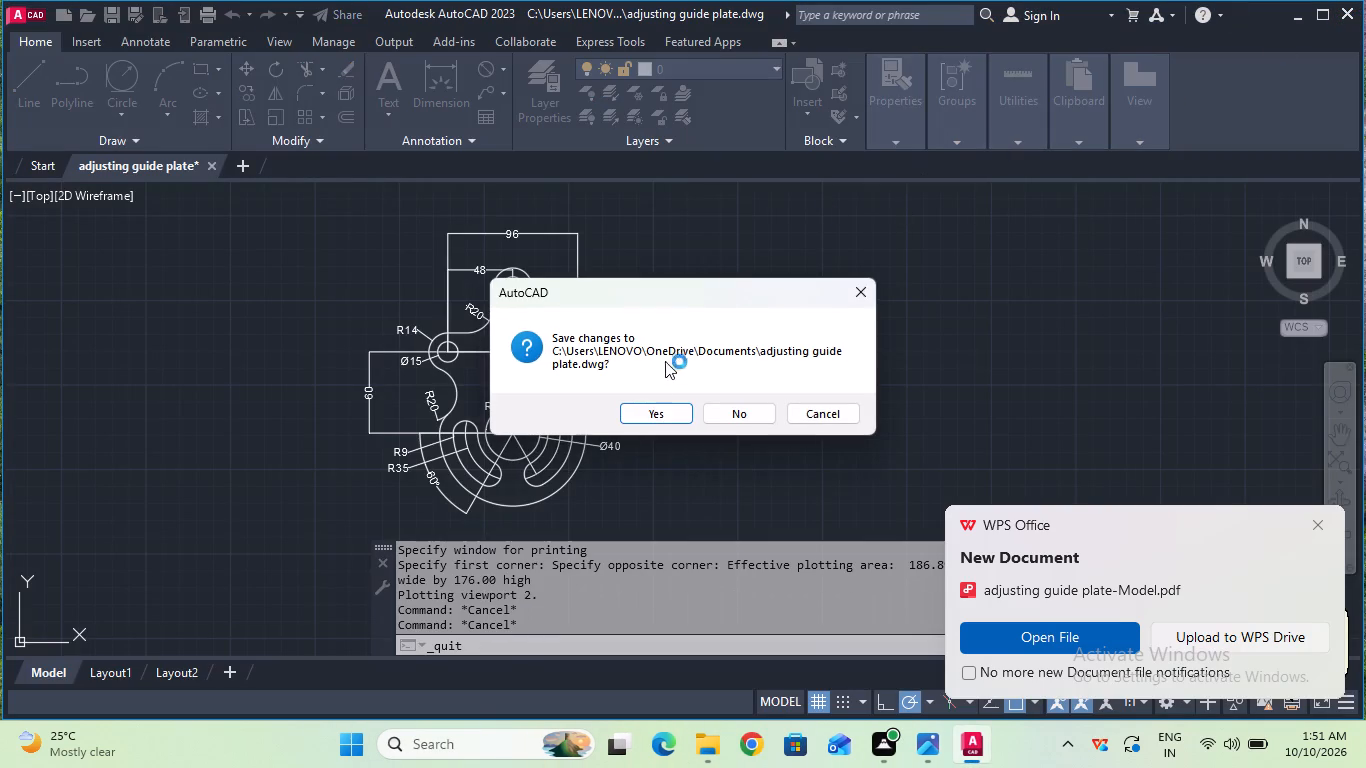
pyautogui.click(652, 410)
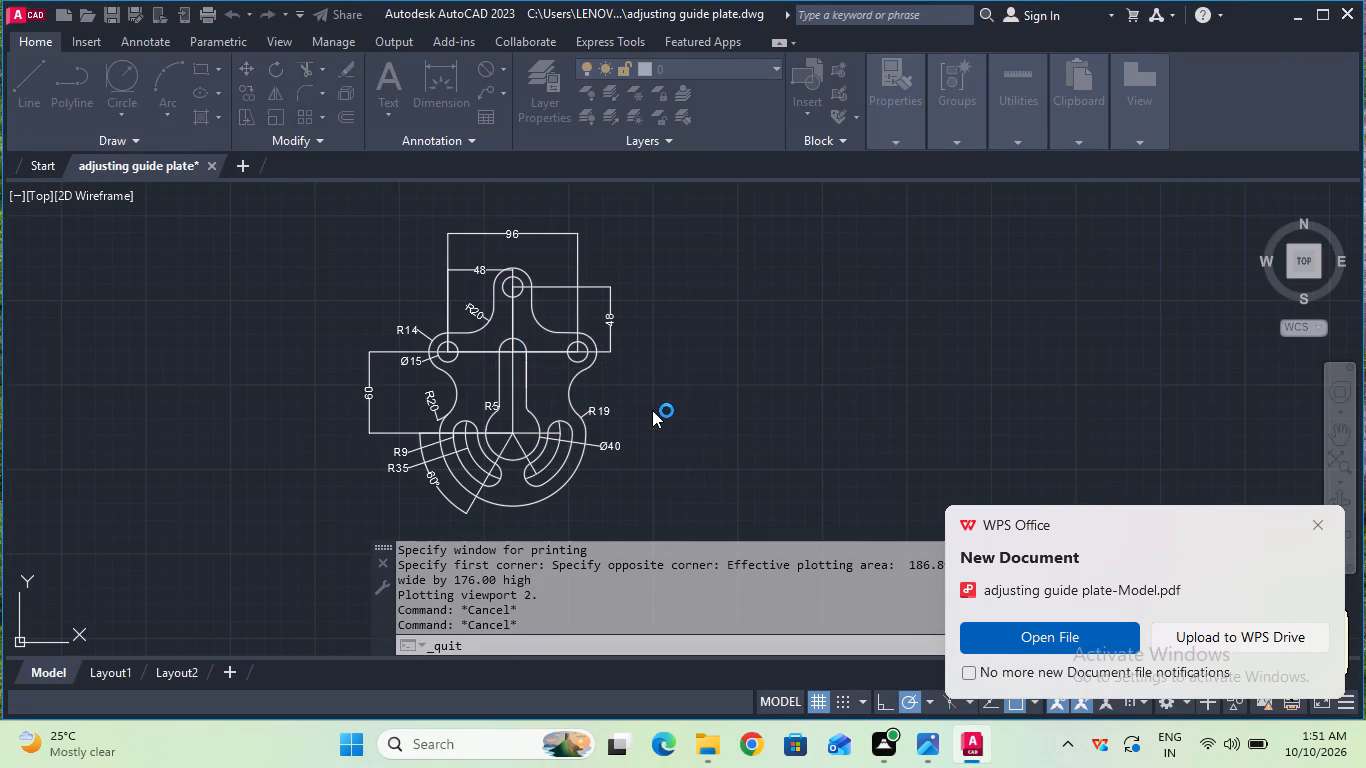